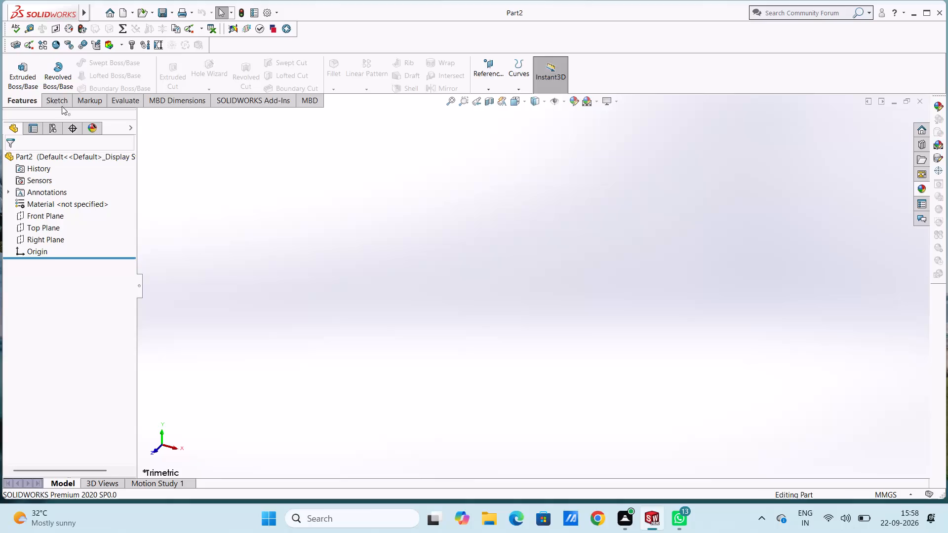
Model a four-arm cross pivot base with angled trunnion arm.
Start a new sketch on the Top Plane.
left_click(62, 104)
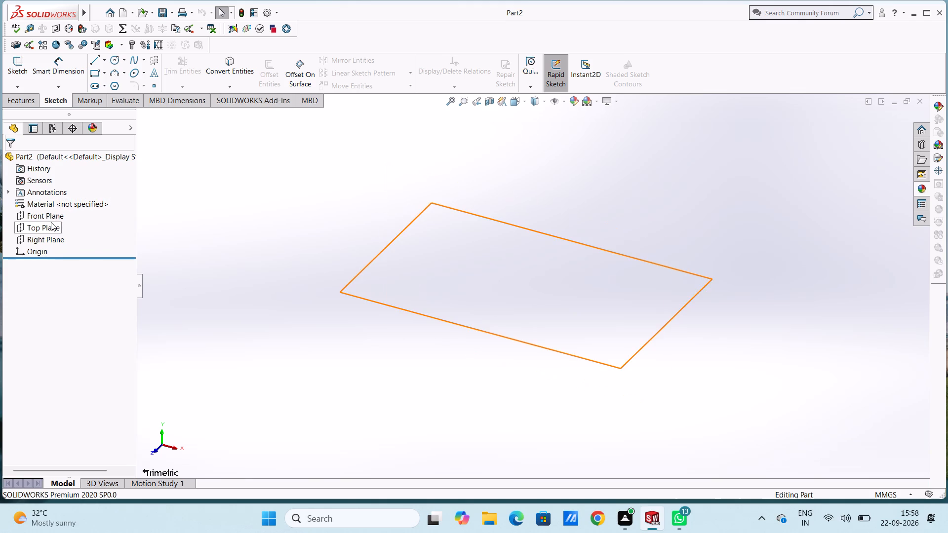
left_click(51, 225)
left_click(61, 213)
left_click(202, 225)
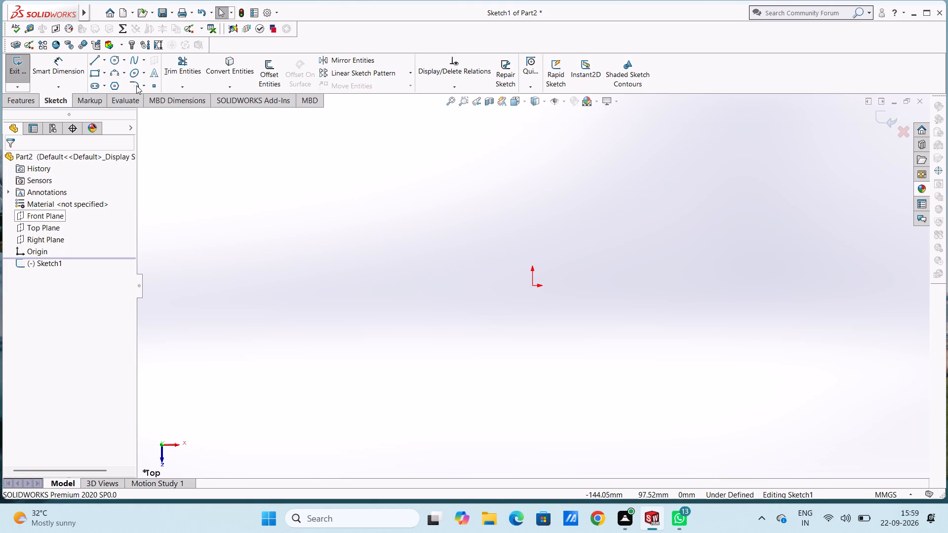
Draw a circle with a 50 mm radius centred on the origin.
left_click(111, 61)
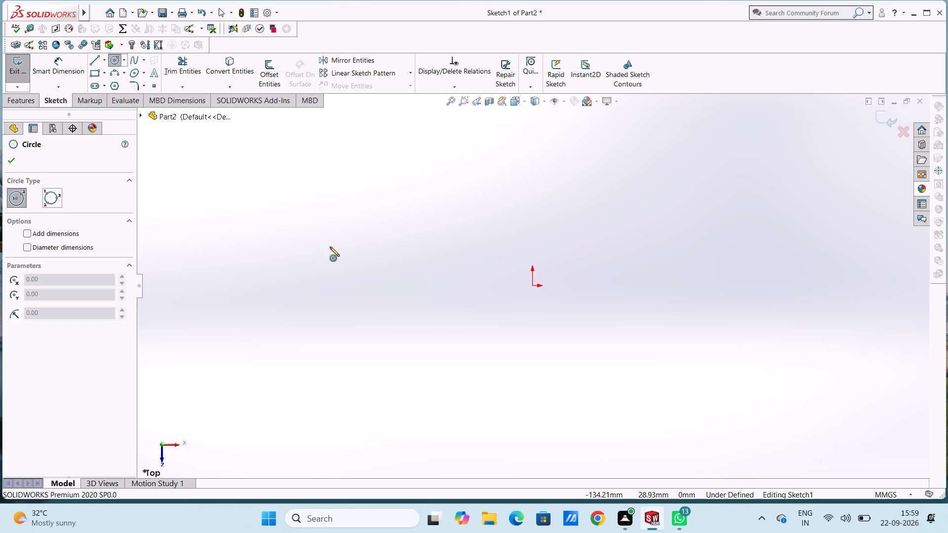
left_click(532, 286)
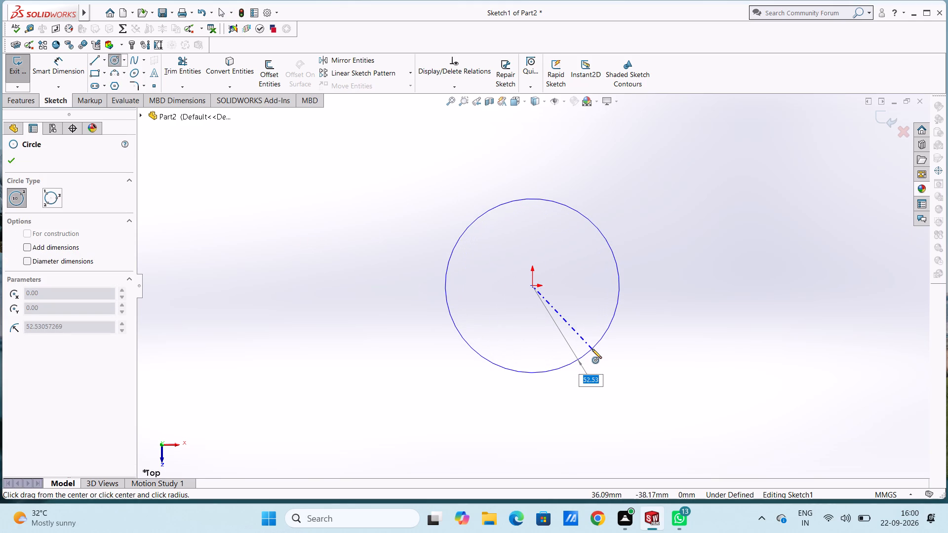
type("50")
key("Return")
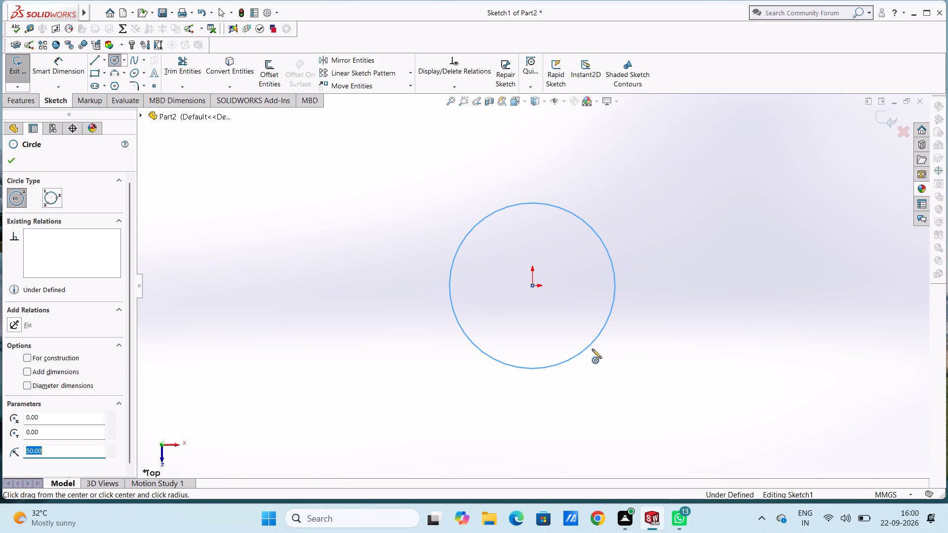
scroll(592, 349, "up", 4)
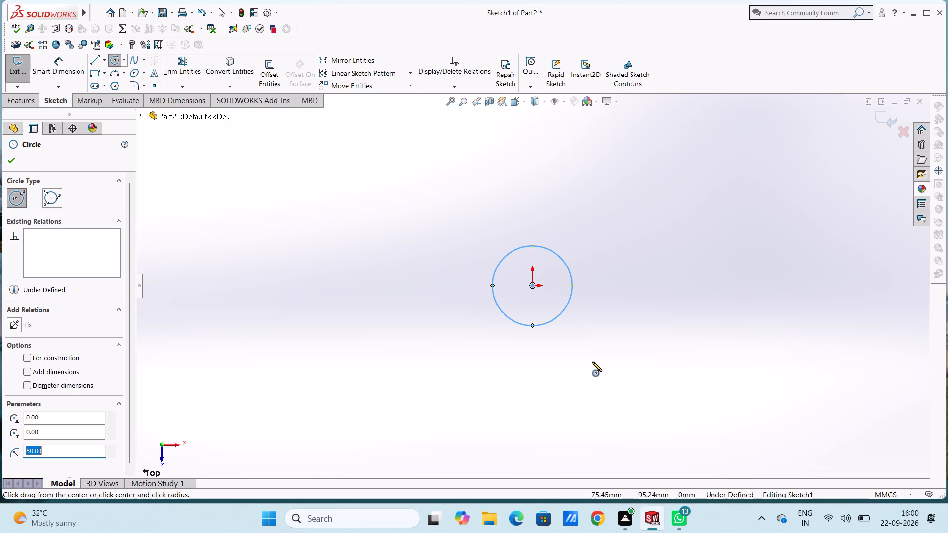
key("Escape")
key("Escape")
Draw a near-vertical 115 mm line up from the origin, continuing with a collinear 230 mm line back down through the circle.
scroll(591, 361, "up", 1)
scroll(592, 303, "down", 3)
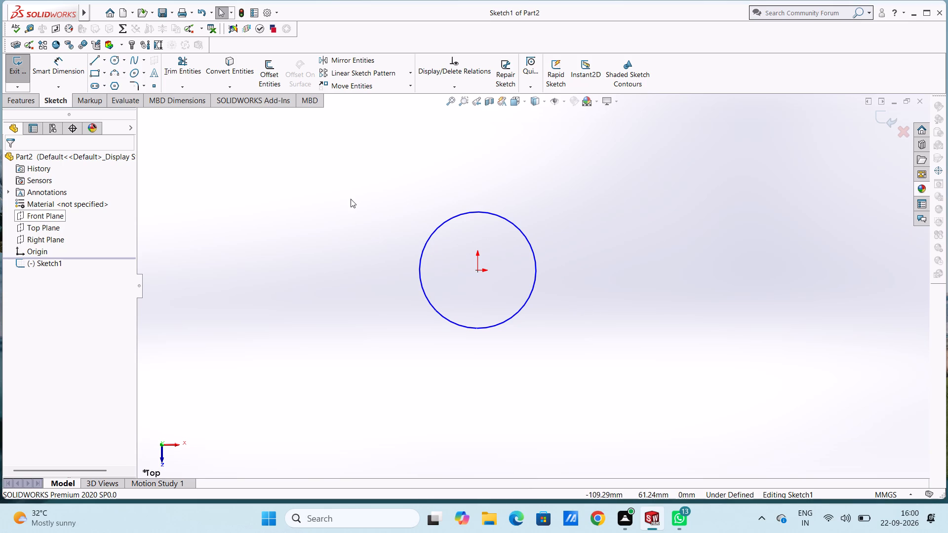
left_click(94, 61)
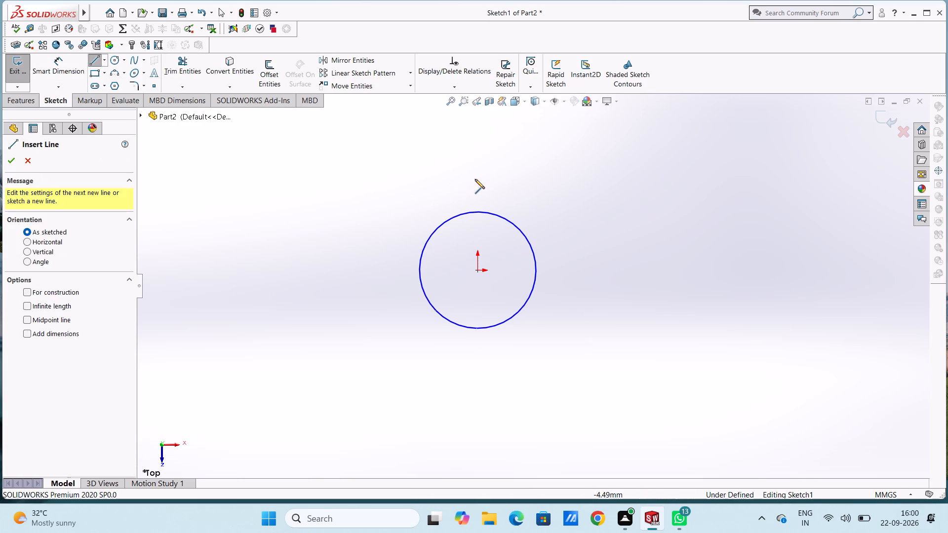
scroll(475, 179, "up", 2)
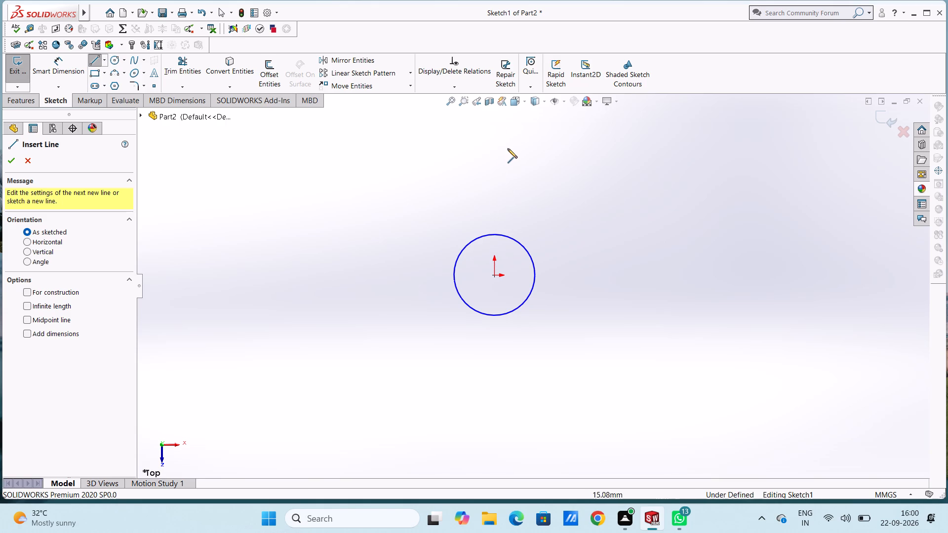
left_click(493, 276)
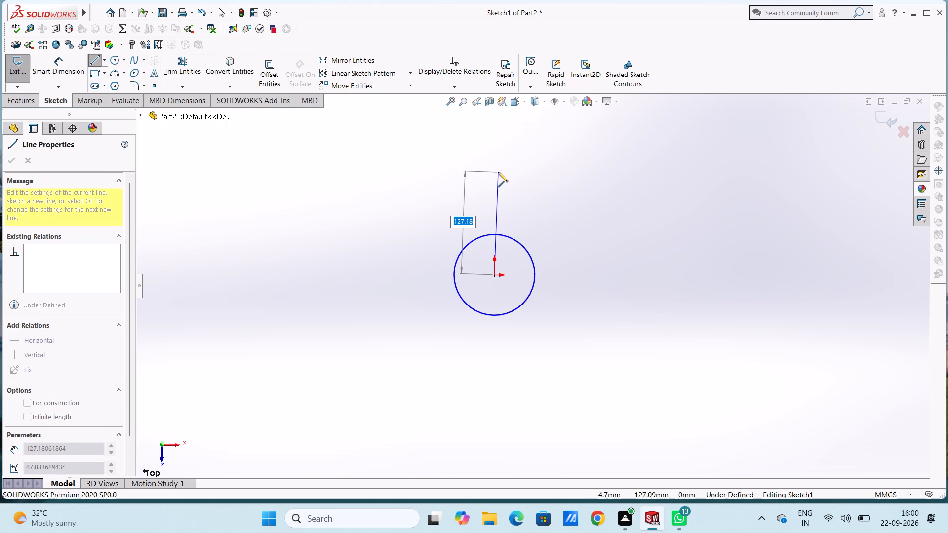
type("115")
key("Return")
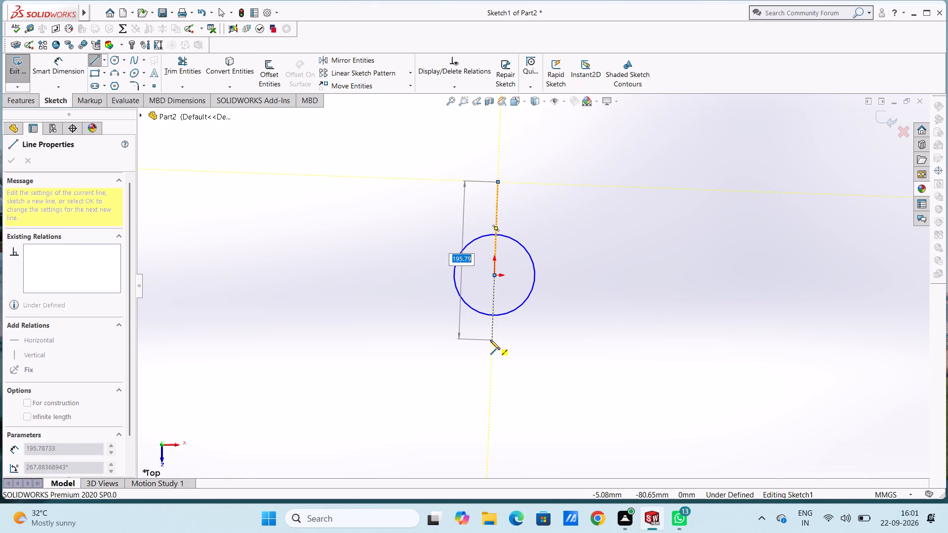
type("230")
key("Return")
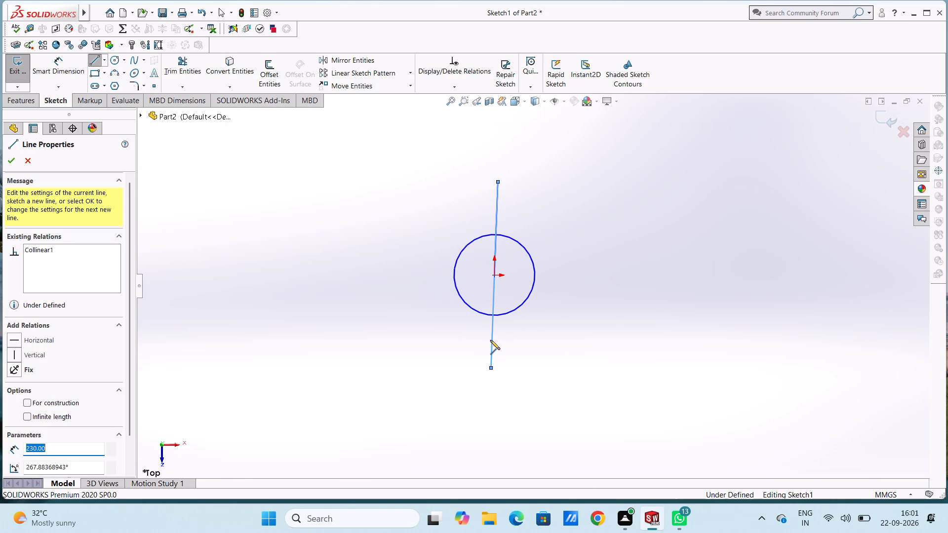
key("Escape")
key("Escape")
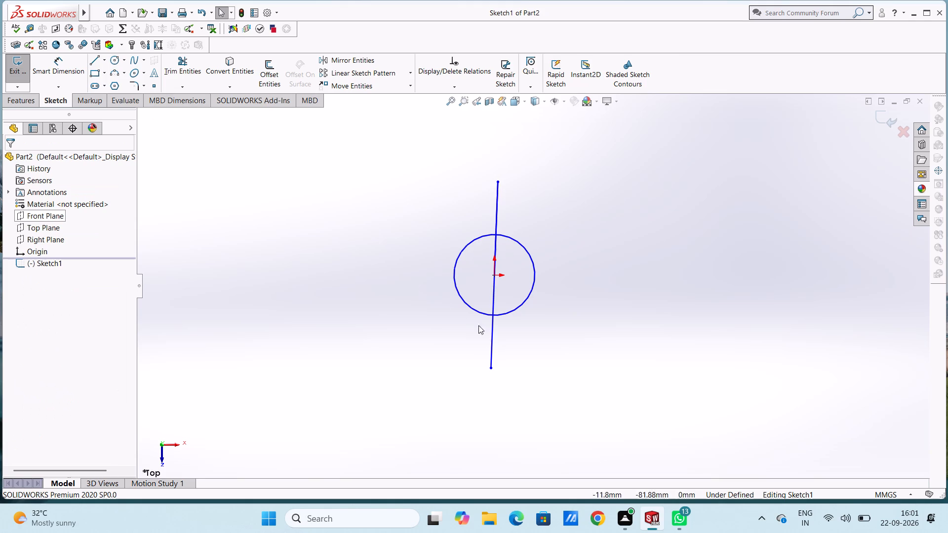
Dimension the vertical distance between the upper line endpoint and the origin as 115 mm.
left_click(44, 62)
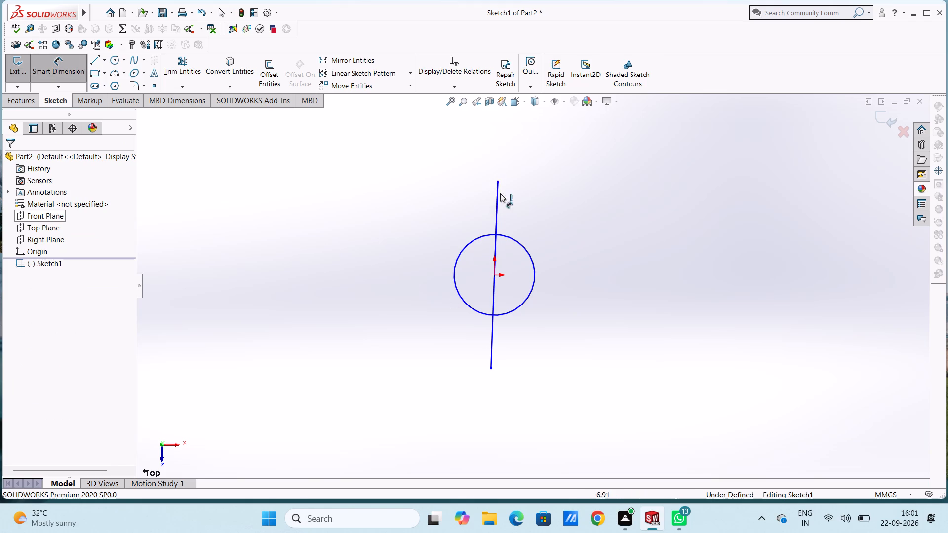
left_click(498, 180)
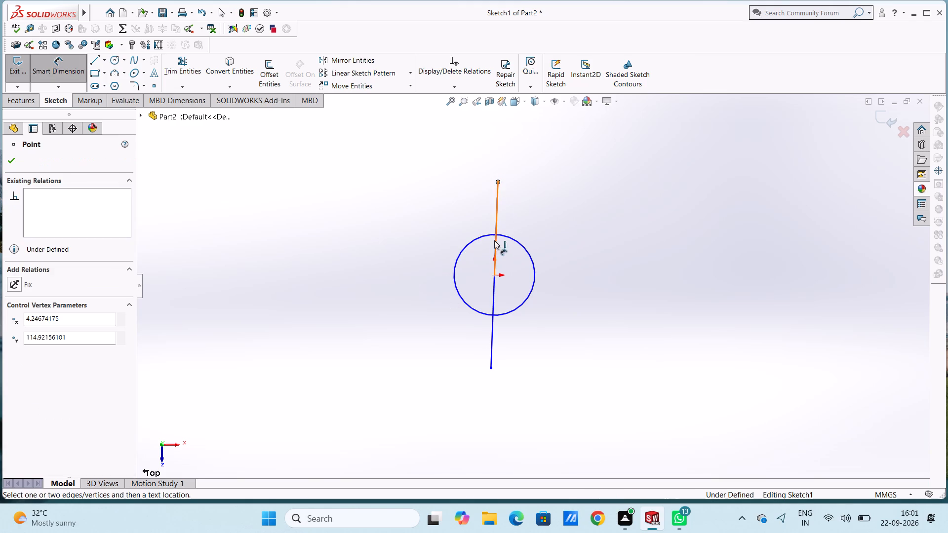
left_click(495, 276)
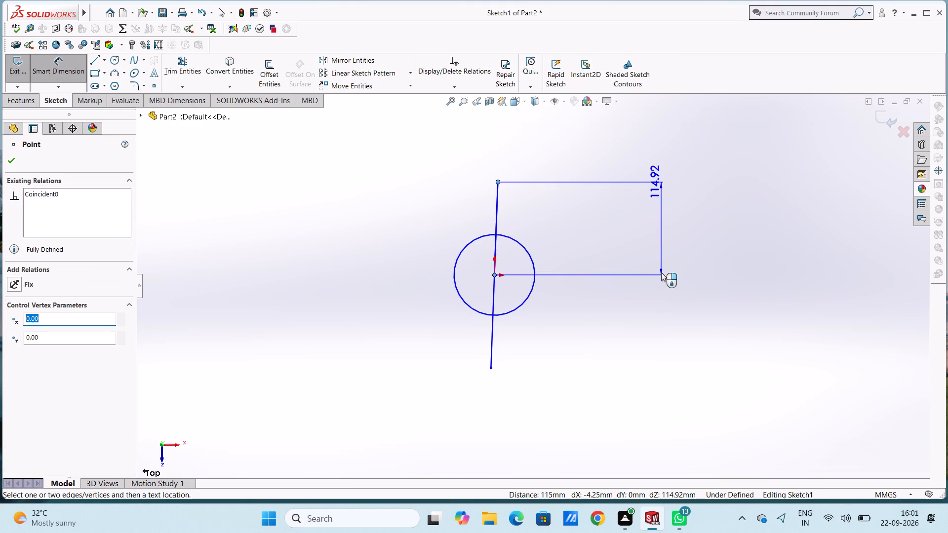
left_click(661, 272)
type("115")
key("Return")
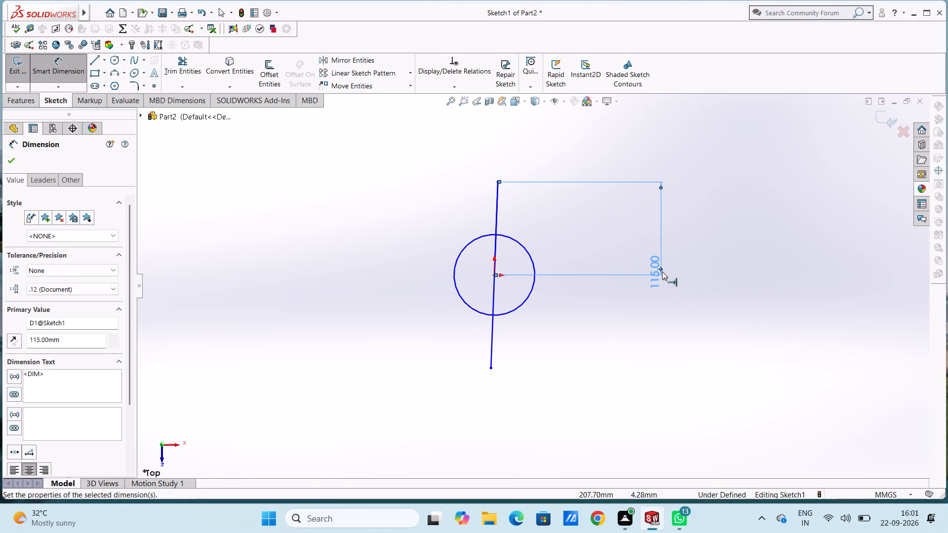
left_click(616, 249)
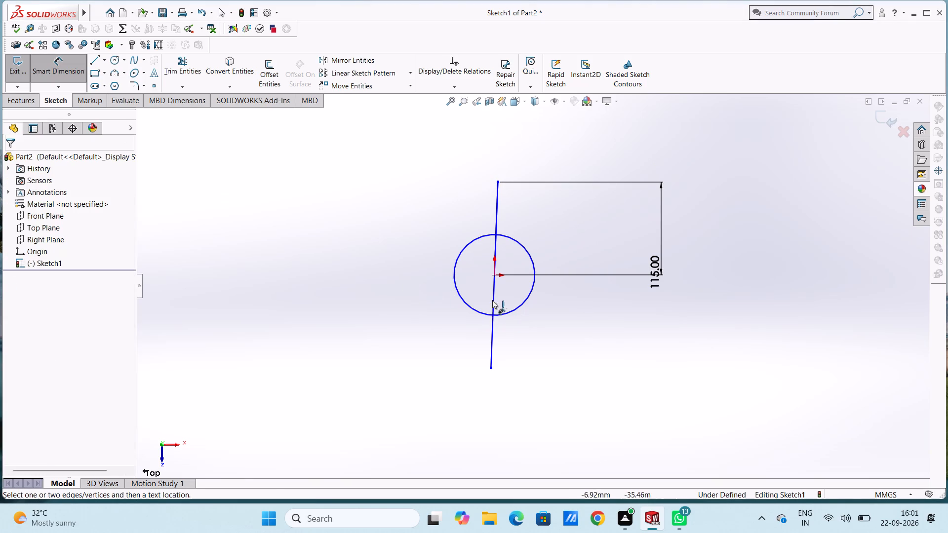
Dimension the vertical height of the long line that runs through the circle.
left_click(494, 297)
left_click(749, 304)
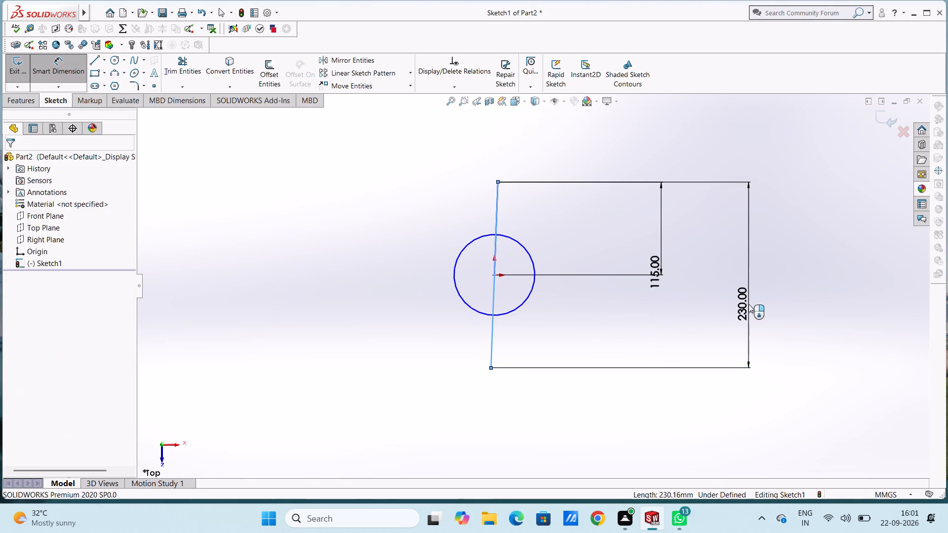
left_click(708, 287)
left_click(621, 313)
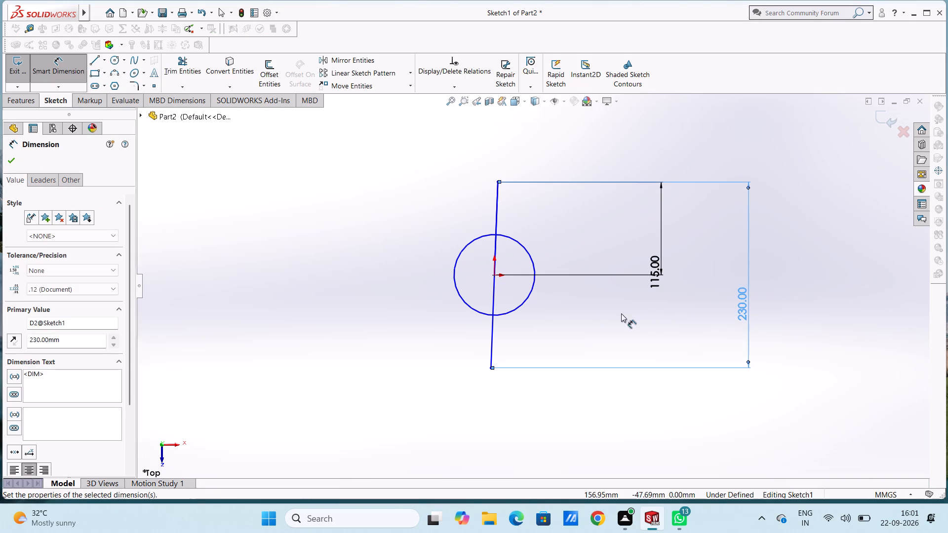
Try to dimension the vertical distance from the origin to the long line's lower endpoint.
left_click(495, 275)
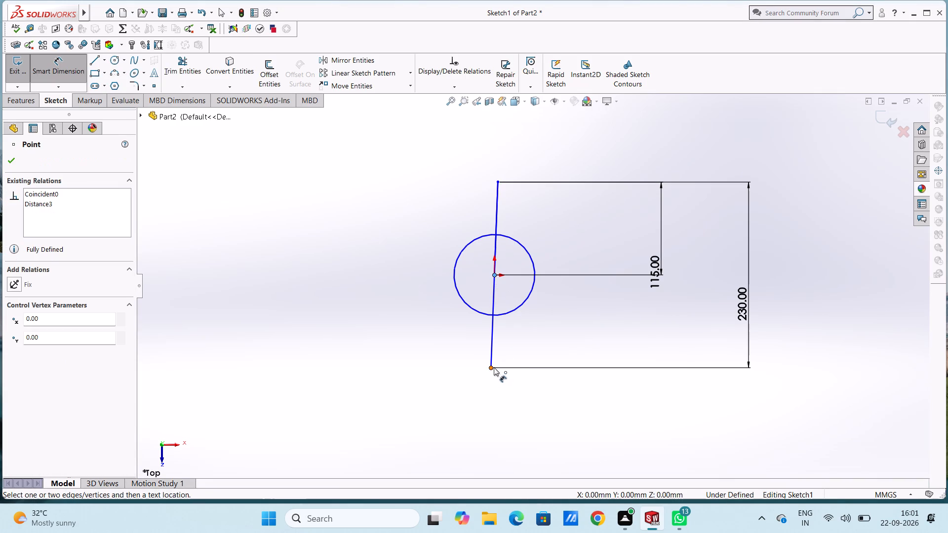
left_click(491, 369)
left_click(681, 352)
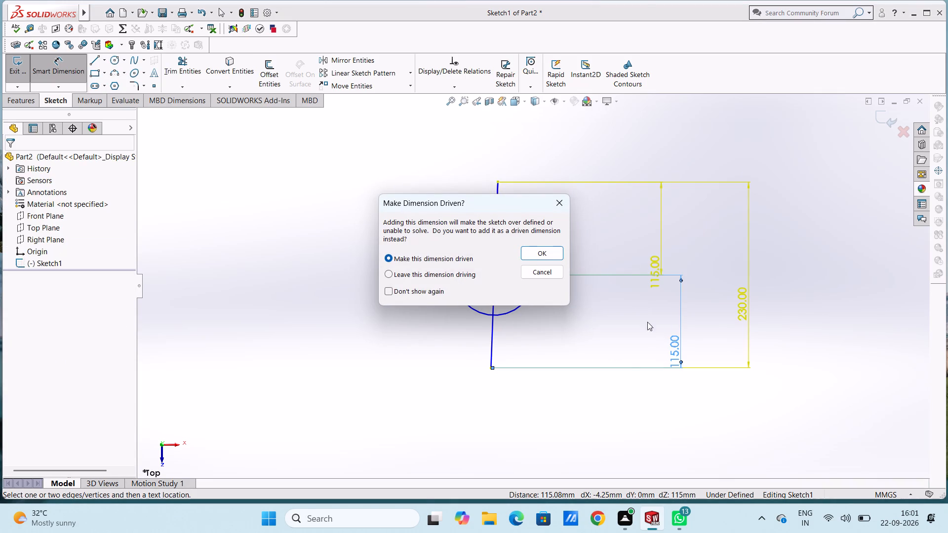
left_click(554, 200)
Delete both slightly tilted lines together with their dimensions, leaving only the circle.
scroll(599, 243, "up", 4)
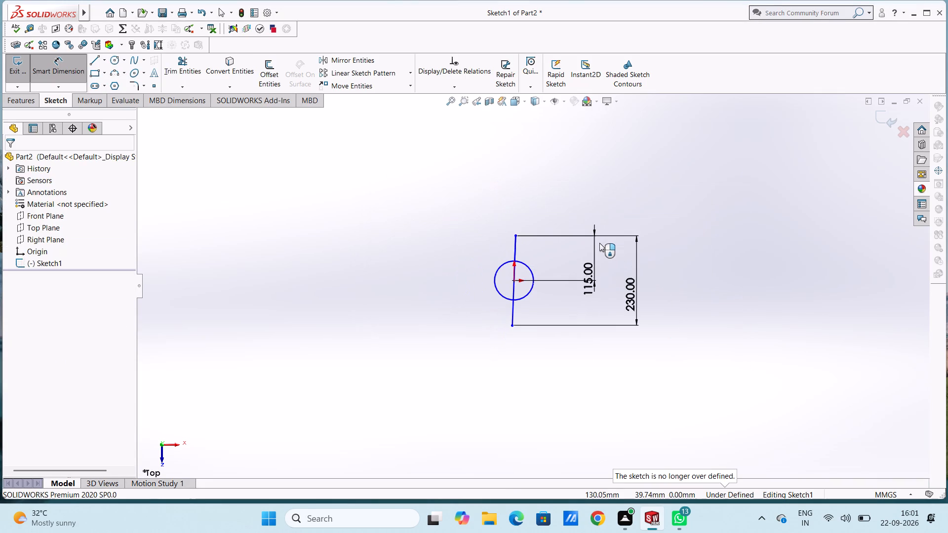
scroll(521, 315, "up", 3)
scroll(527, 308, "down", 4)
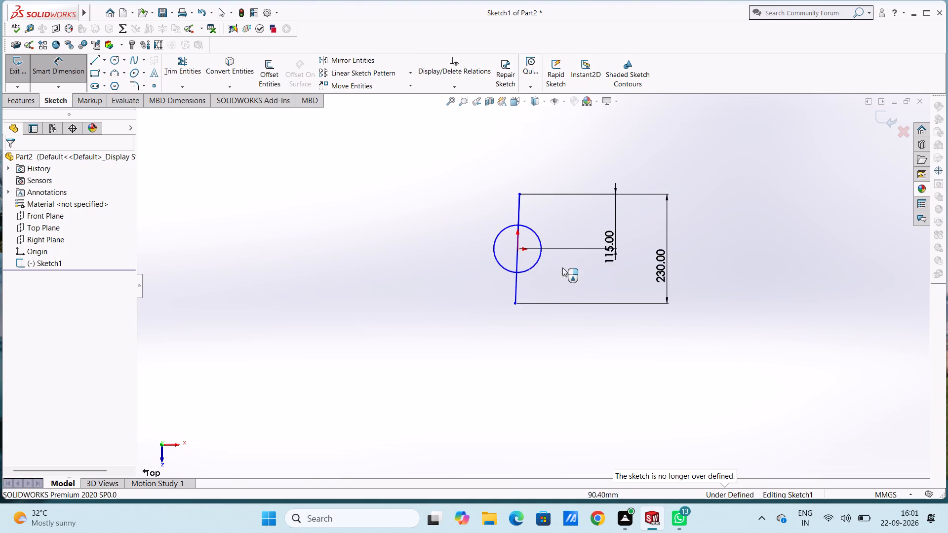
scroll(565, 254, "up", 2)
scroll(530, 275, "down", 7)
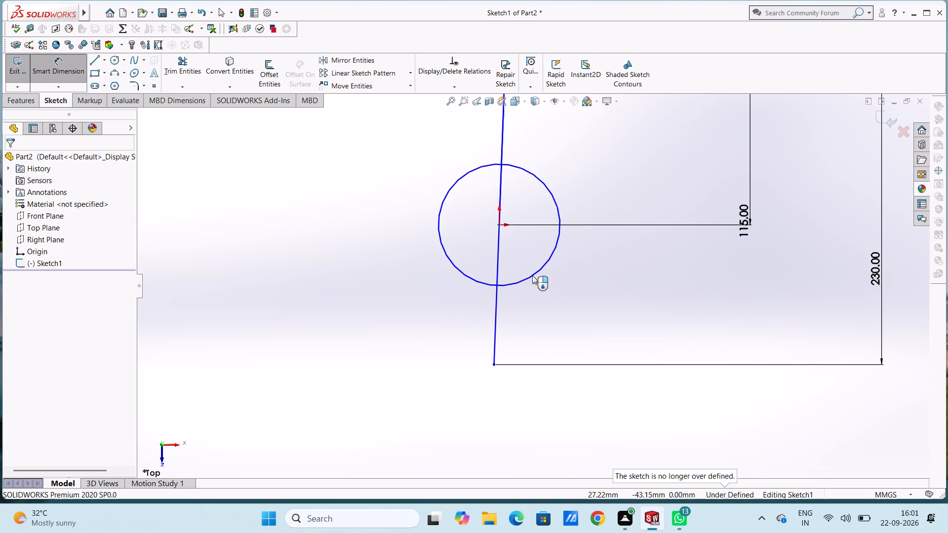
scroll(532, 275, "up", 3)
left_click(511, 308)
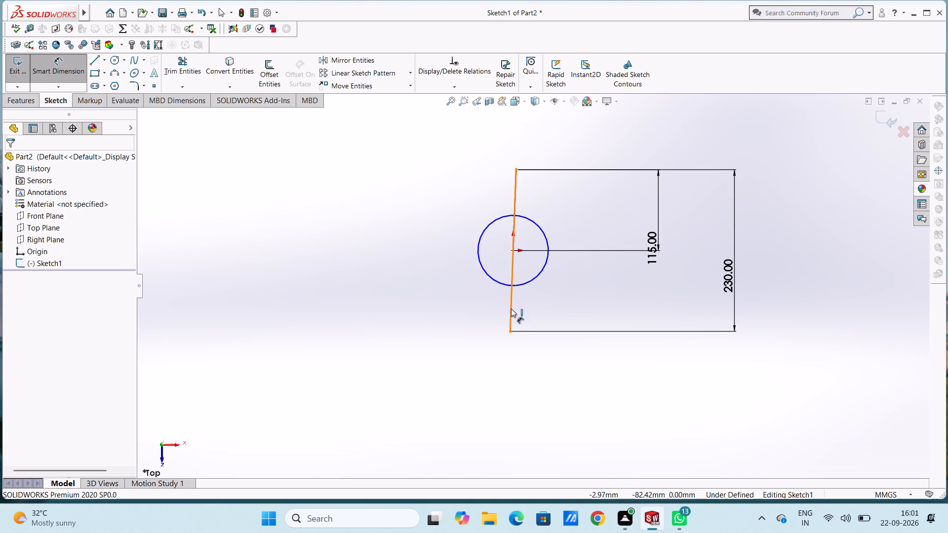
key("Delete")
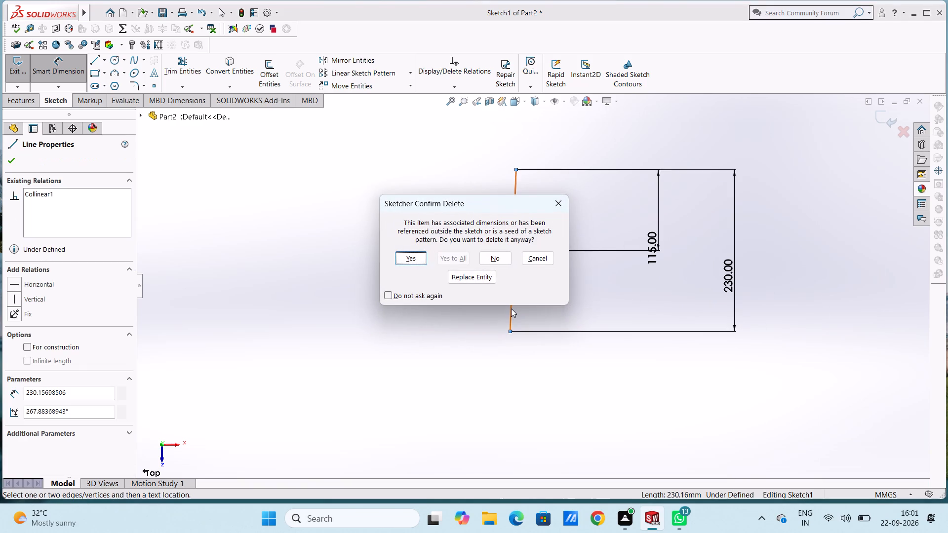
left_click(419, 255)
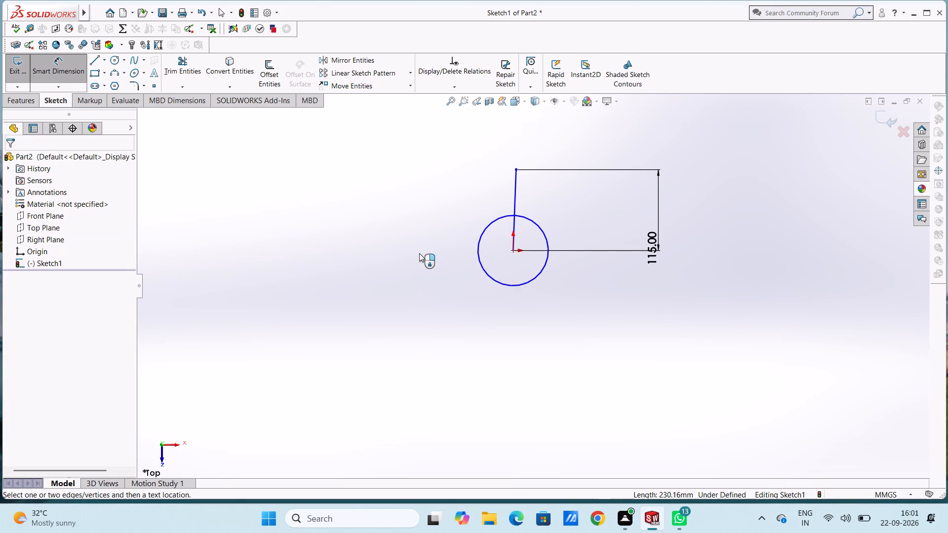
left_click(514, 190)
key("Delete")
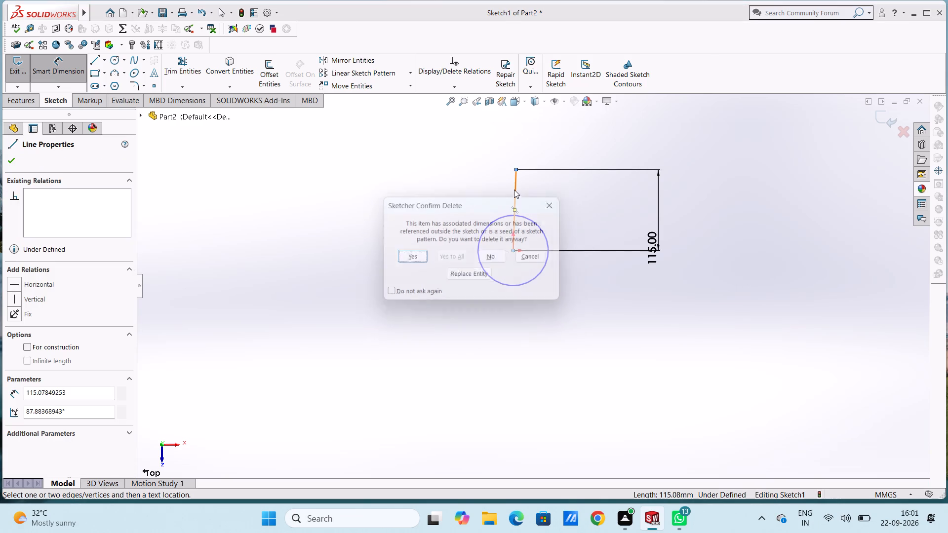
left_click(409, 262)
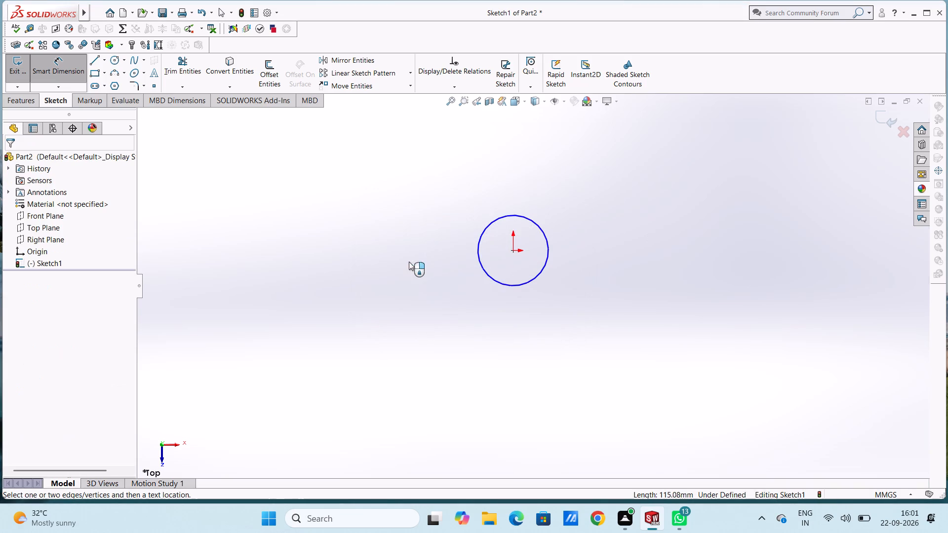
Draw an exactly vertical 115 mm line down from the origin, continuing with a 230 mm vertical line back up through the circle.
left_click(97, 61)
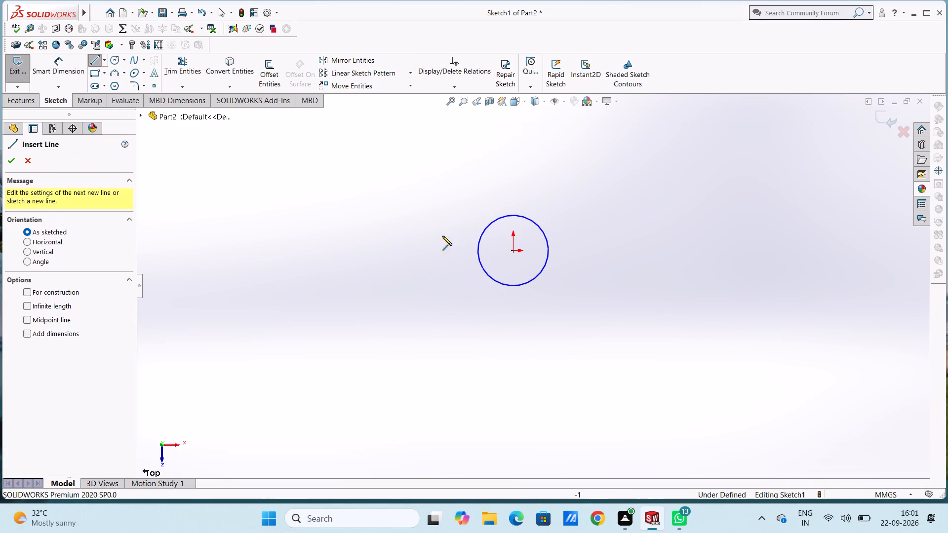
left_click(511, 252)
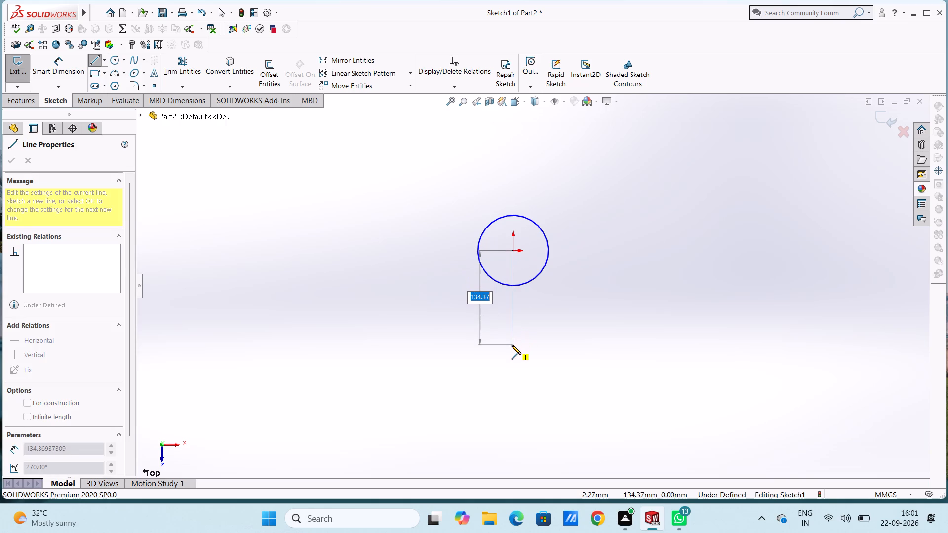
type("115")
key("Return")
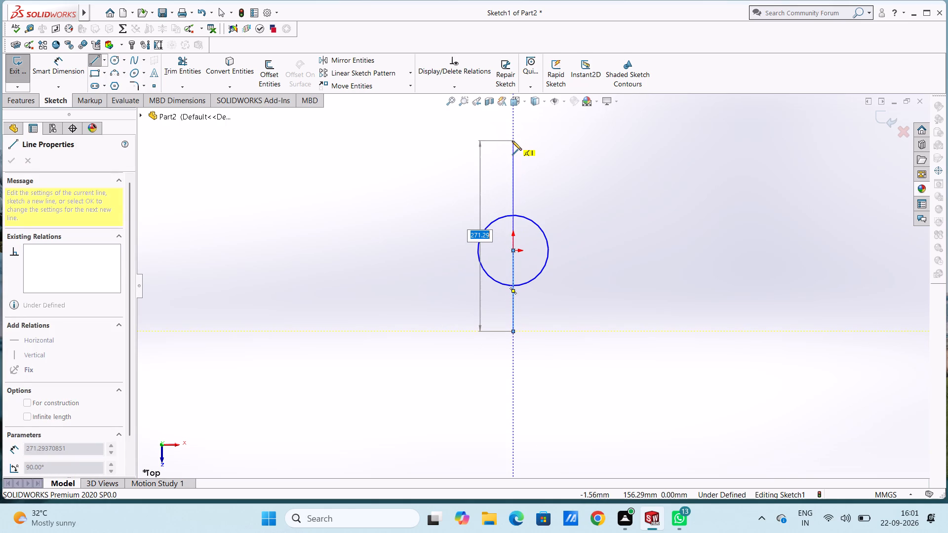
type("230")
key("Return")
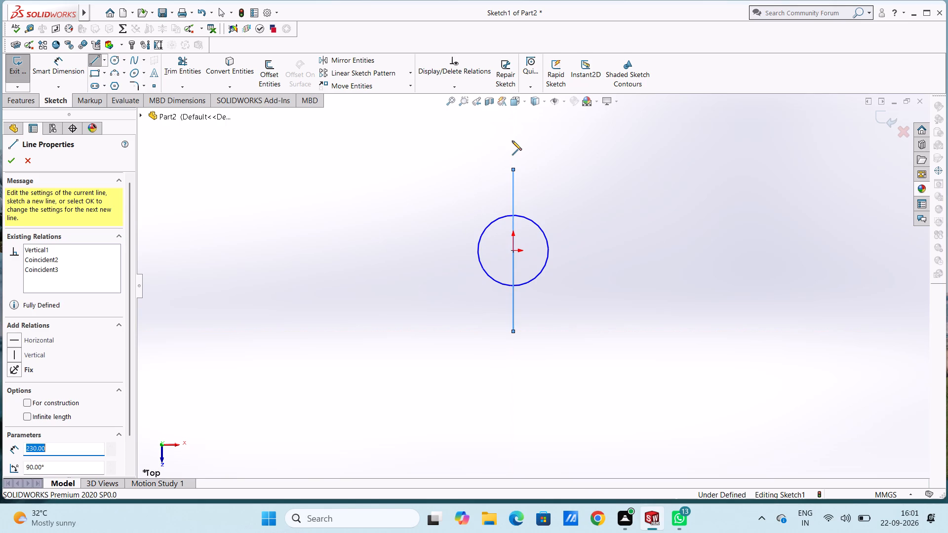
key("Escape")
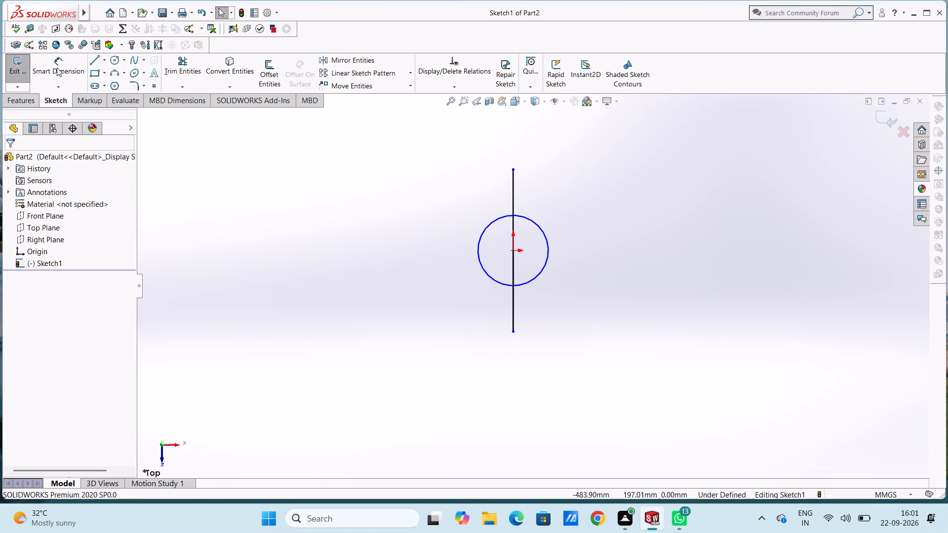
Dimension the vertical distance from the origin to the long line's upper endpoint.
left_click(57, 68)
left_click(513, 169)
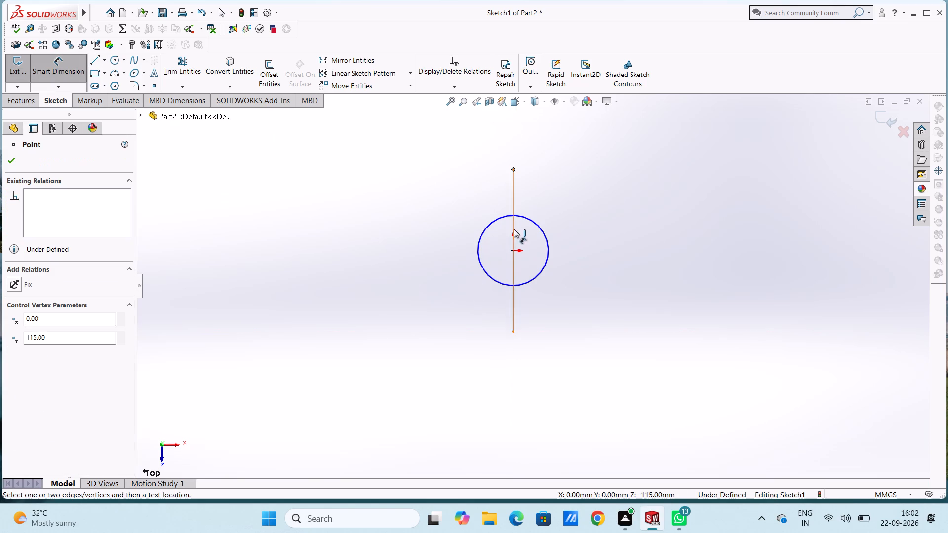
left_click(513, 251)
left_click(712, 244)
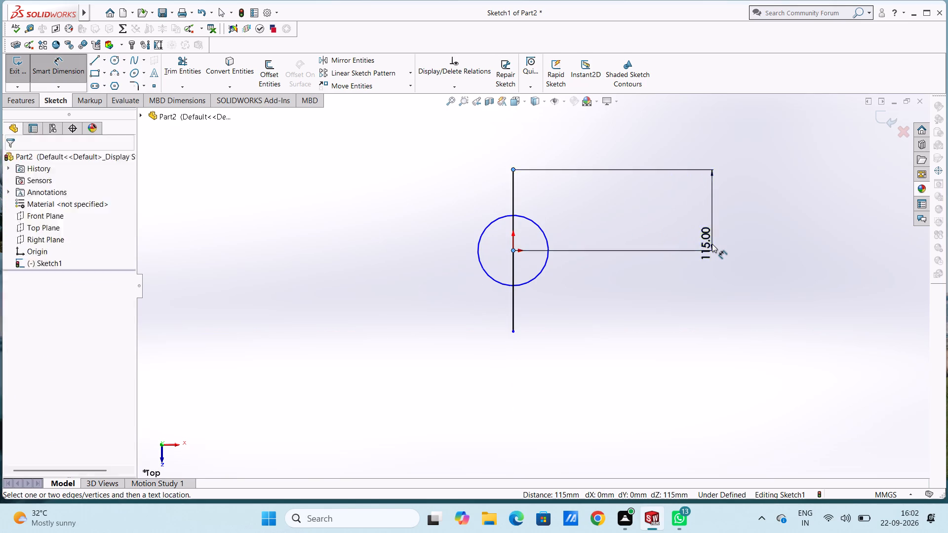
left_click(671, 229)
left_click(638, 227)
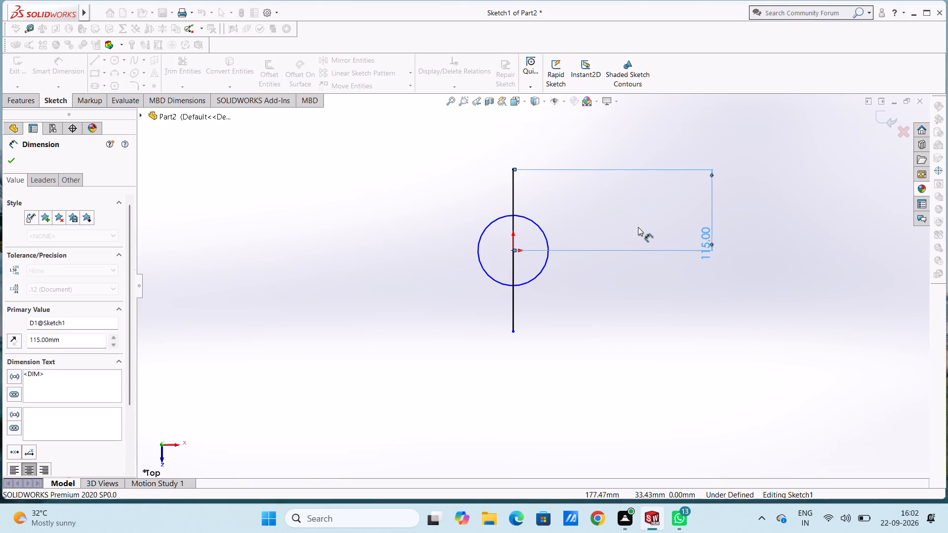
key("Escape")
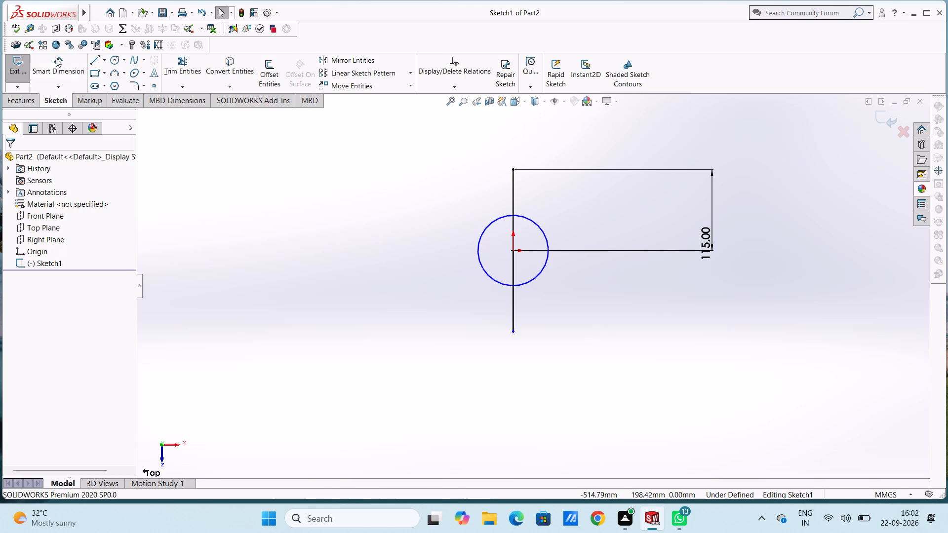
Draw a 115 mm horizontal line from the origin out through the left side of the circle.
left_click(97, 61)
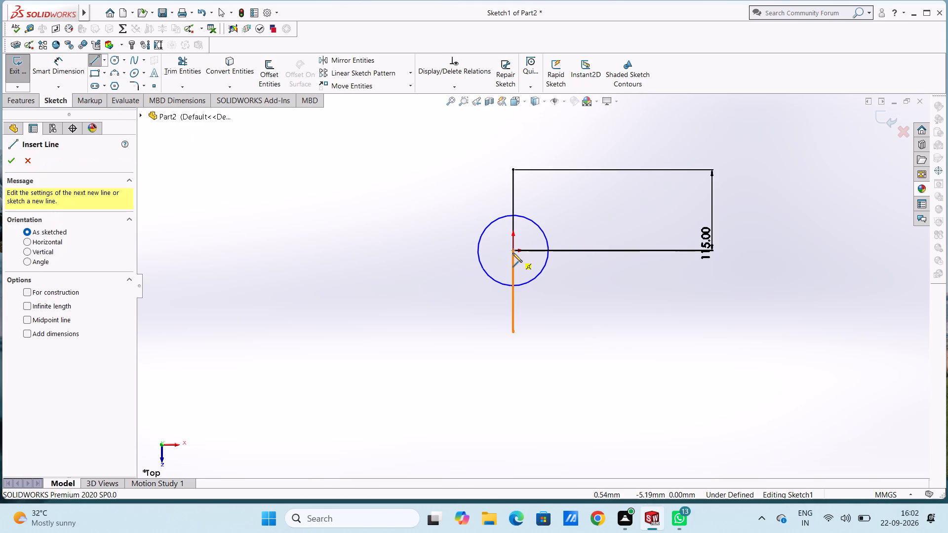
left_click(512, 252)
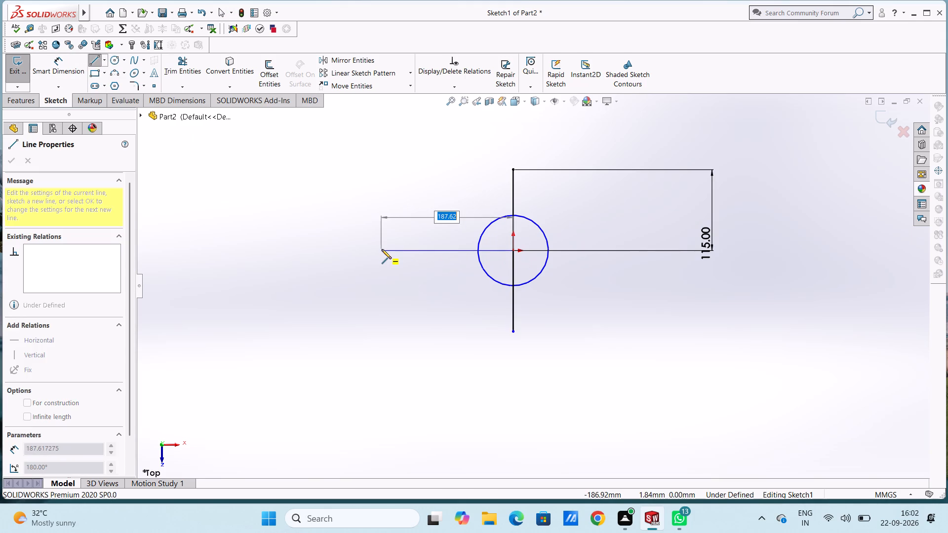
type("115")
key("Return")
key("Escape")
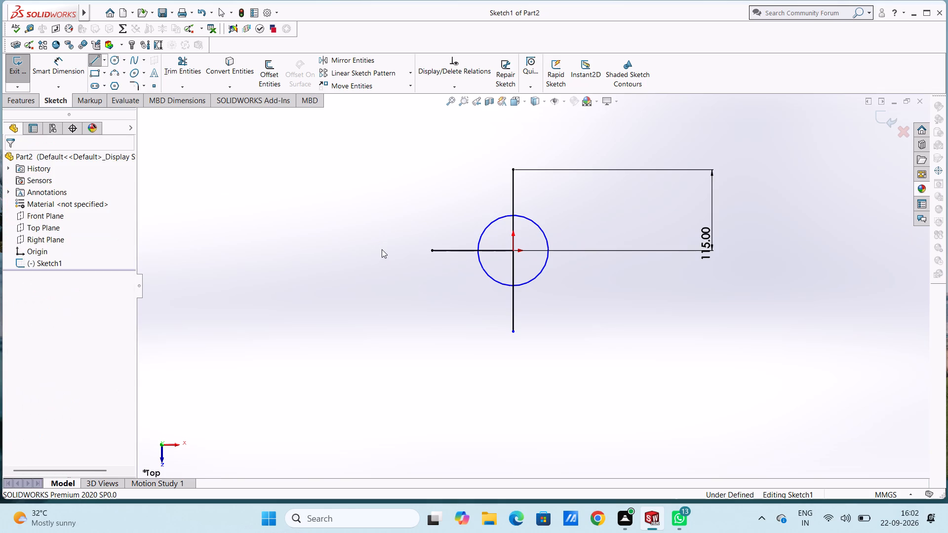
key("Escape")
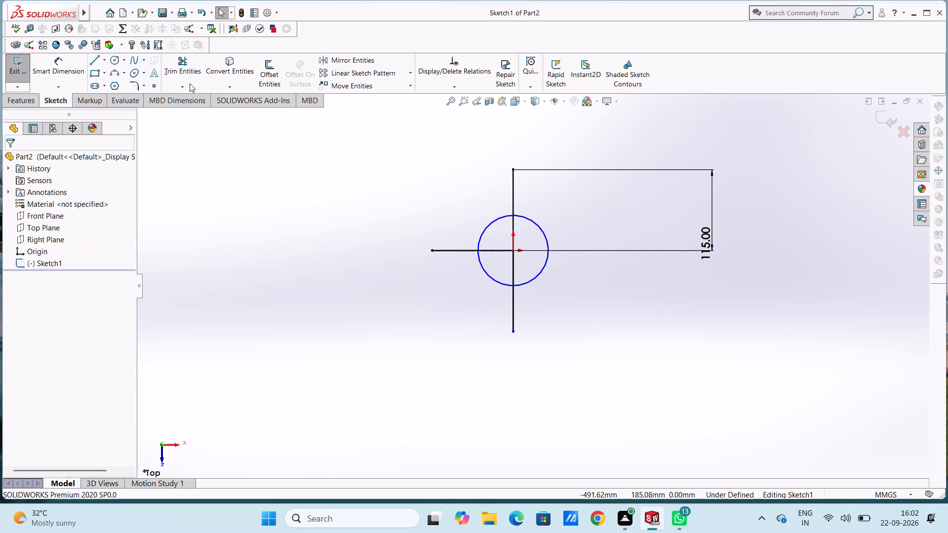
Offset the vertical and horizontal centre lines 30 mm to both sides, using the bi-directional option.
left_click(266, 68)
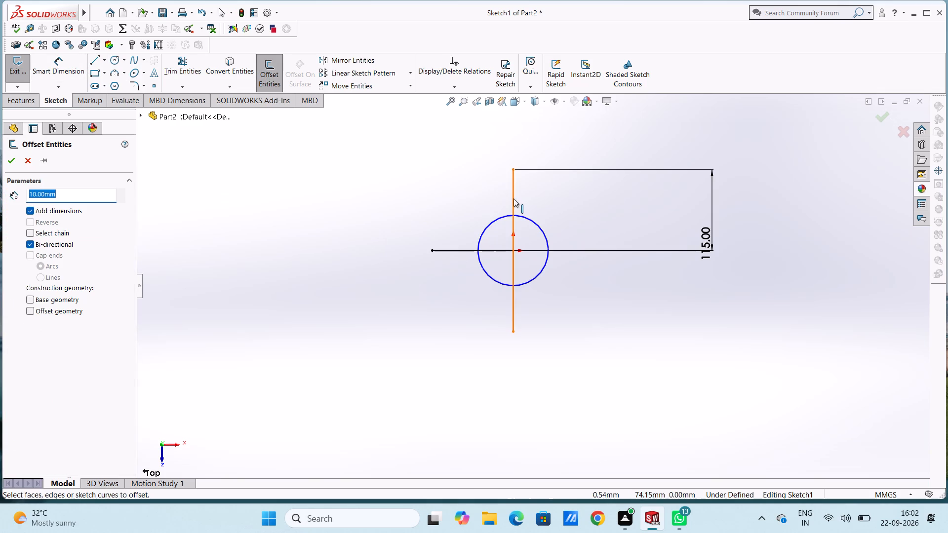
left_click(513, 198)
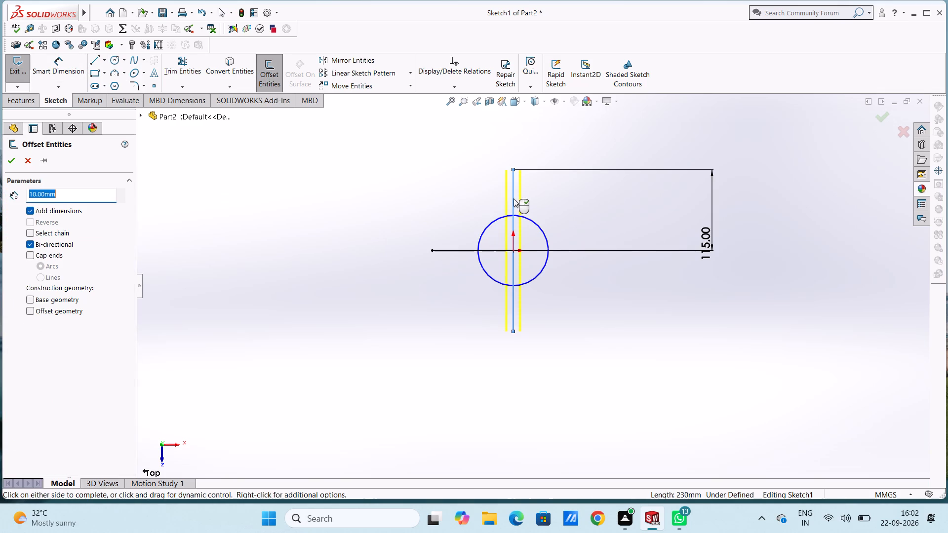
type("30")
key("Return")
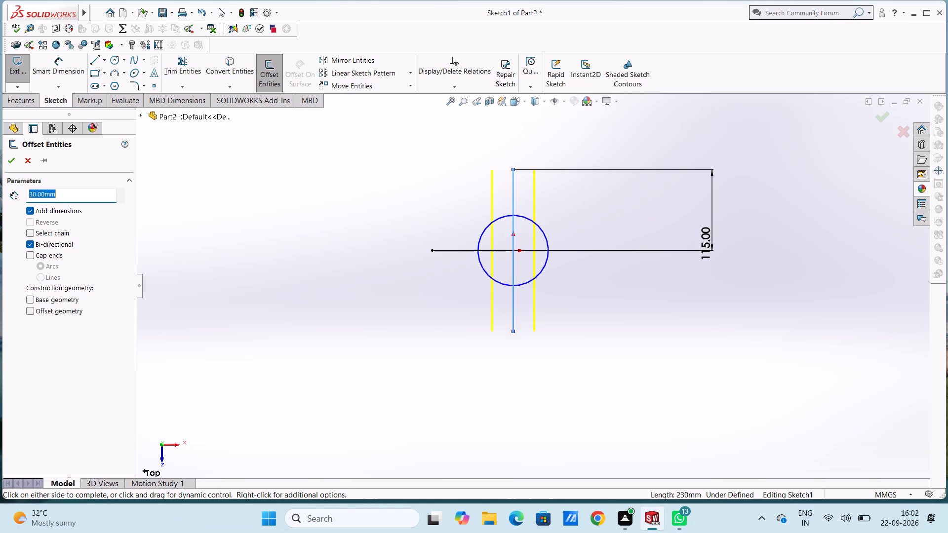
left_click(456, 249)
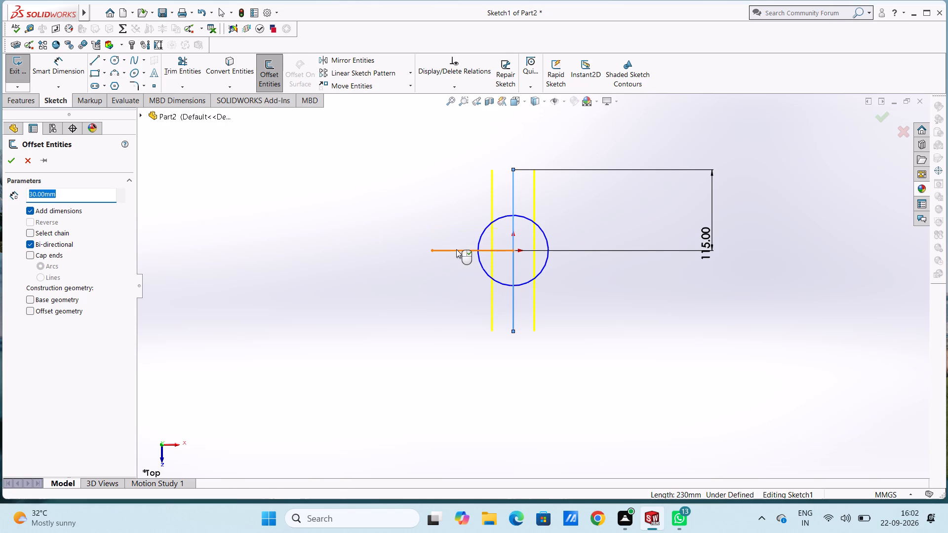
left_click(10, 157)
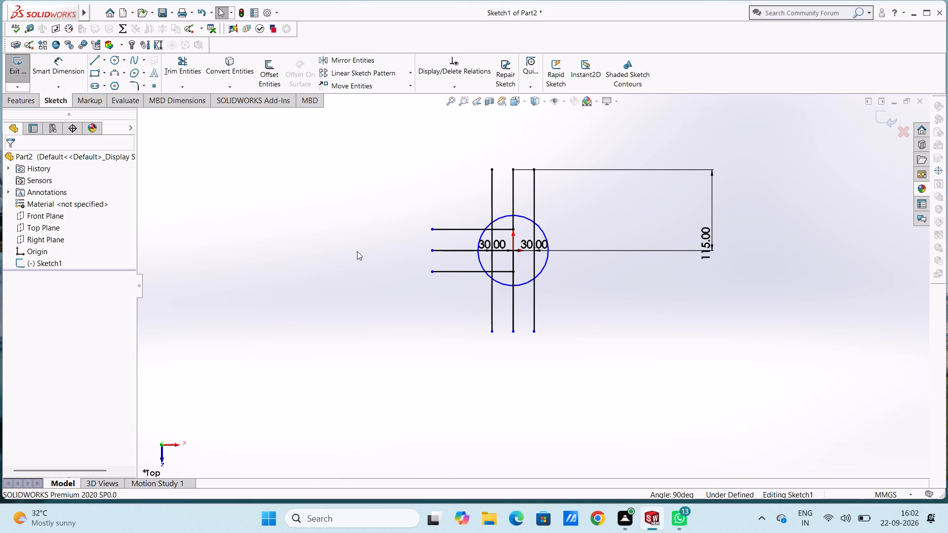
key("Escape")
key("Escape")
Close the left end of the horizontal arm with a vertical line joining its two offset lines.
left_click(93, 60)
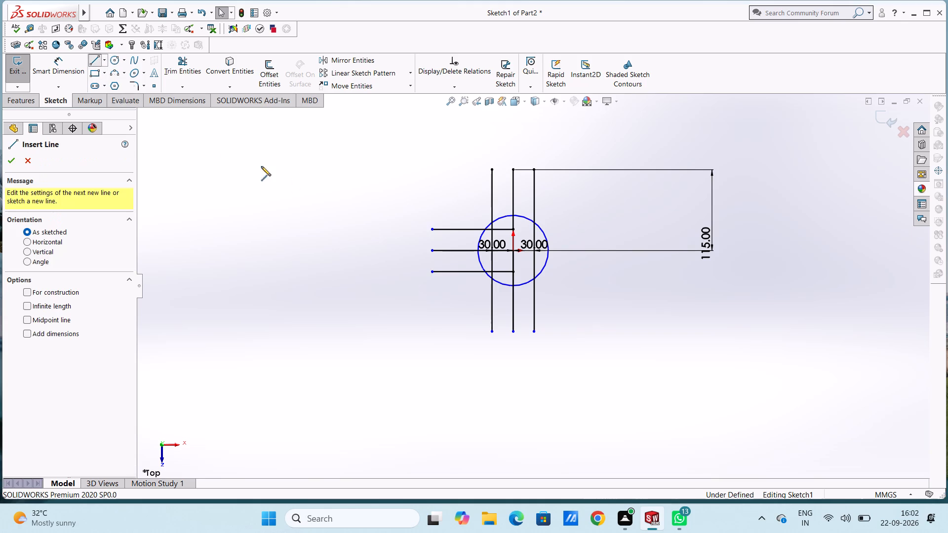
left_click(431, 228)
left_click(433, 273)
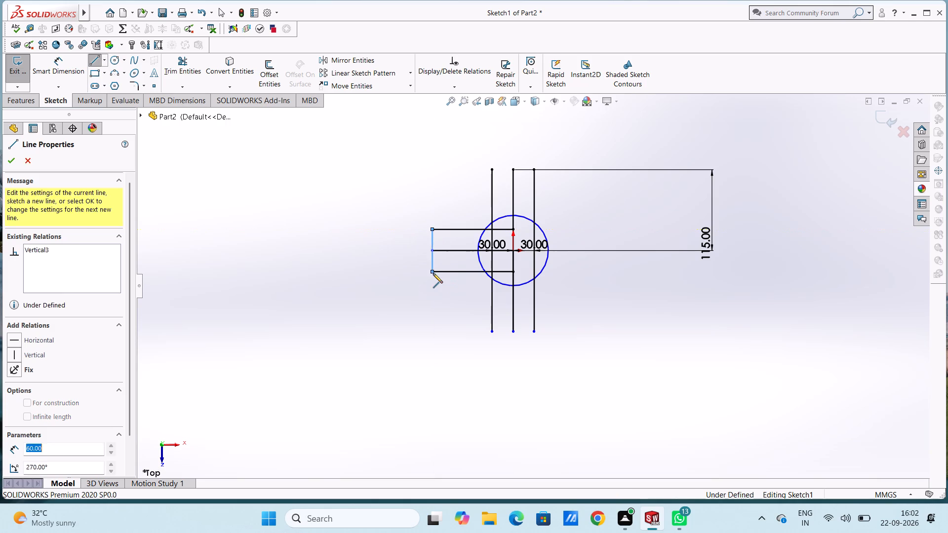
key("Escape")
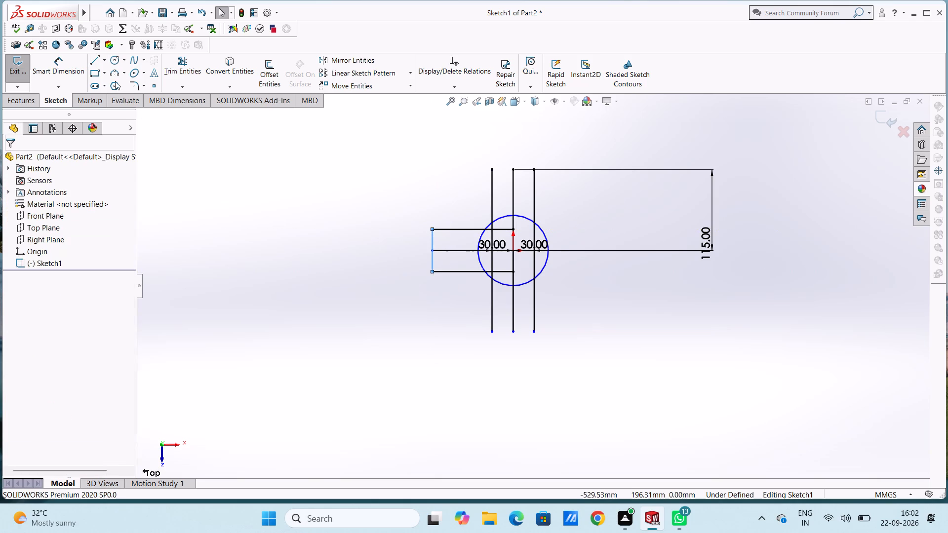
Close the upper and lower ends of the vertical arm with horizontal lines joining its outer offset lines.
left_click(94, 62)
left_click(493, 170)
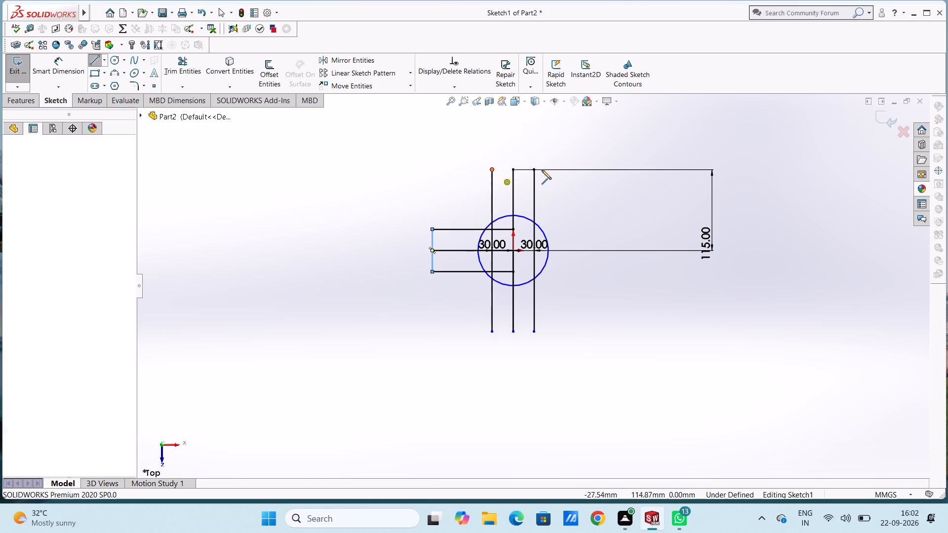
left_click(533, 169)
key("Escape")
key("Escape")
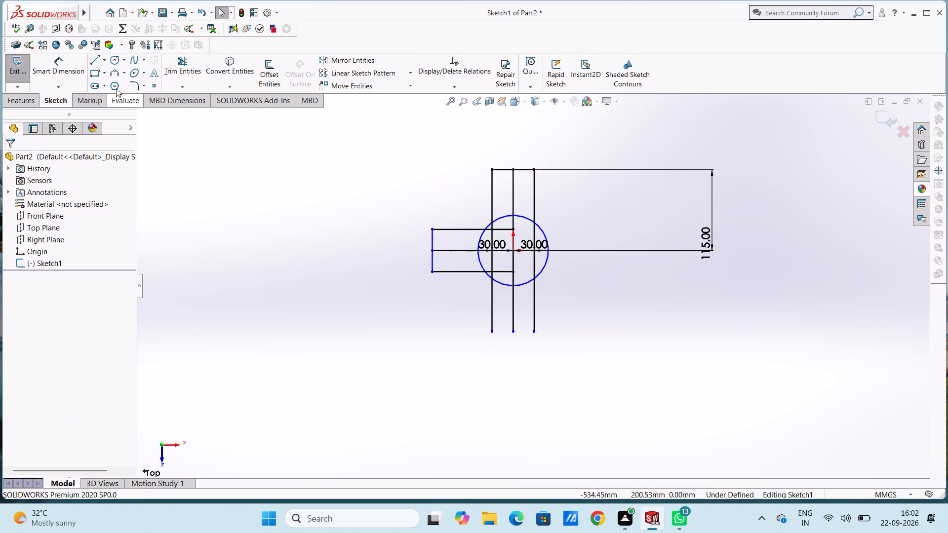
left_click(93, 60)
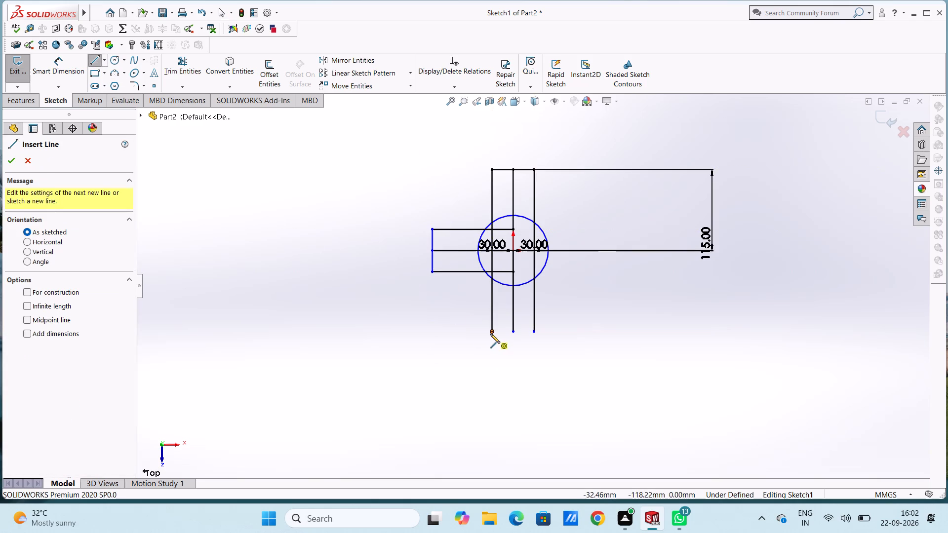
left_click(490, 334)
left_click(535, 332)
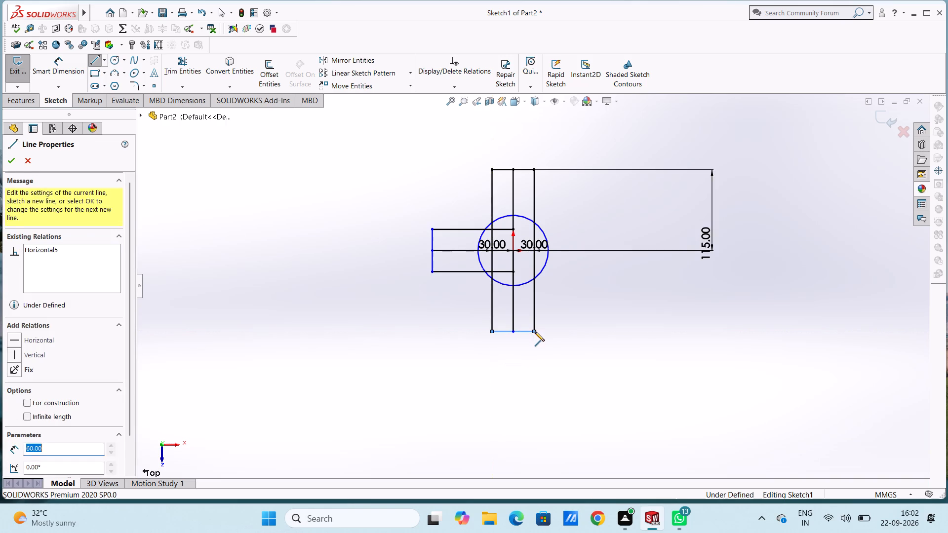
key("Escape")
key("Escape")
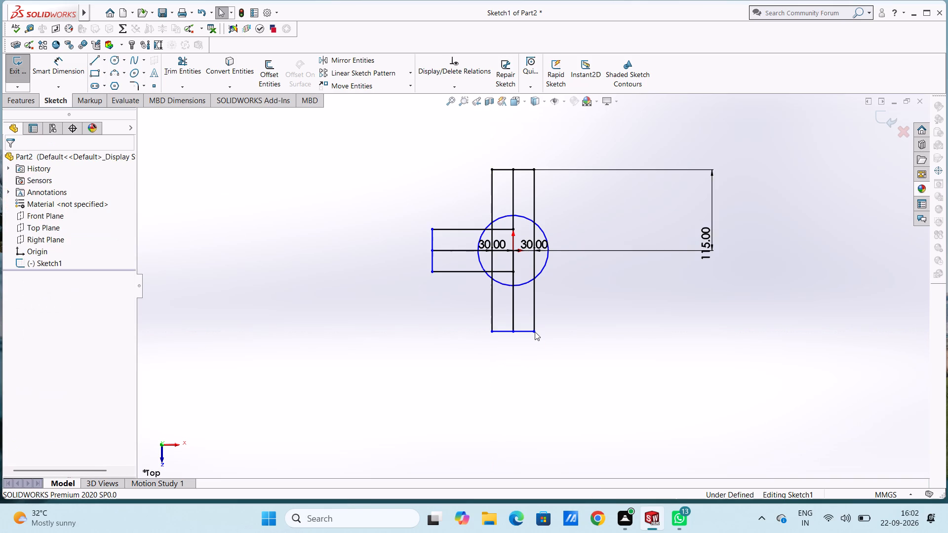
key("Escape")
key("Escape")
Trim away both centre lines and the left-side offset segments where the horizontal and vertical arms overlap inside the circle.
left_click(189, 70)
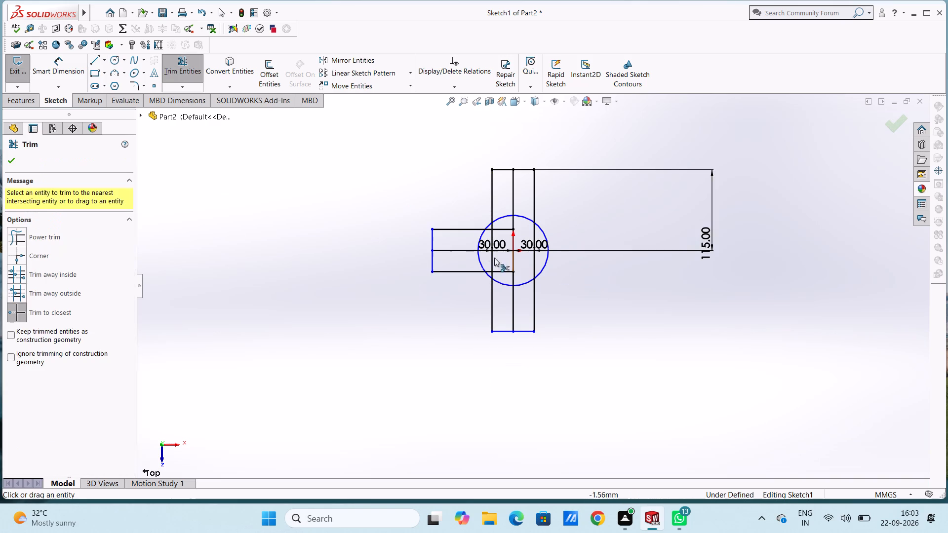
left_click(463, 249)
left_click(488, 250)
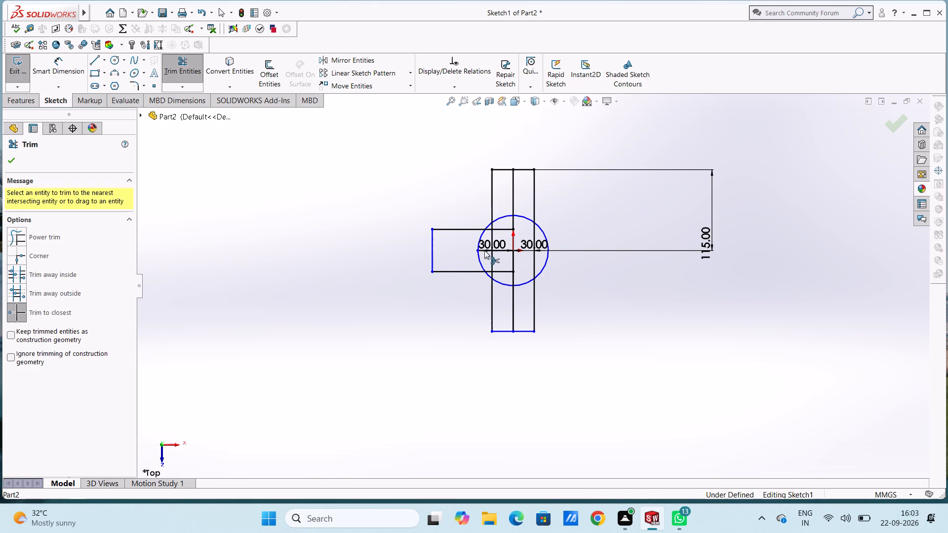
left_click(493, 258)
left_click(492, 239)
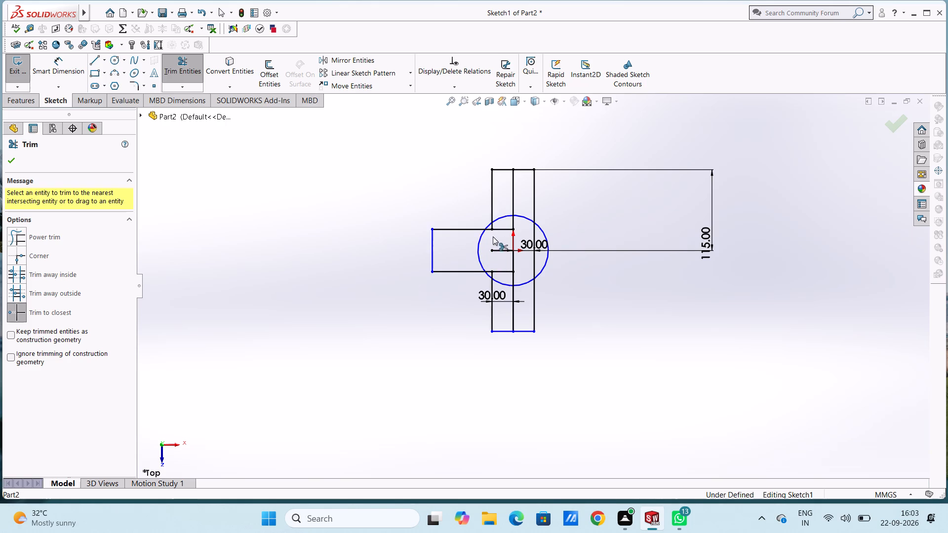
left_click(497, 230)
left_click(513, 229)
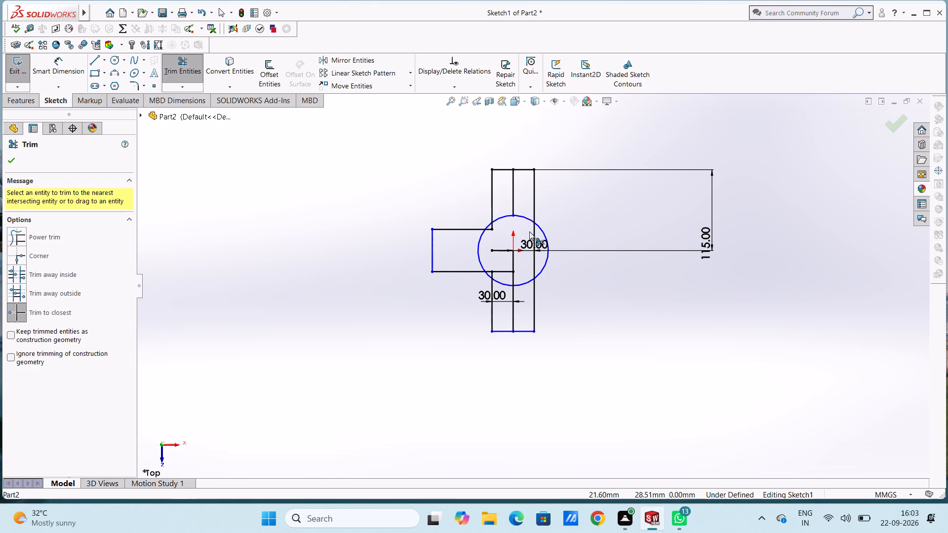
left_click(513, 201)
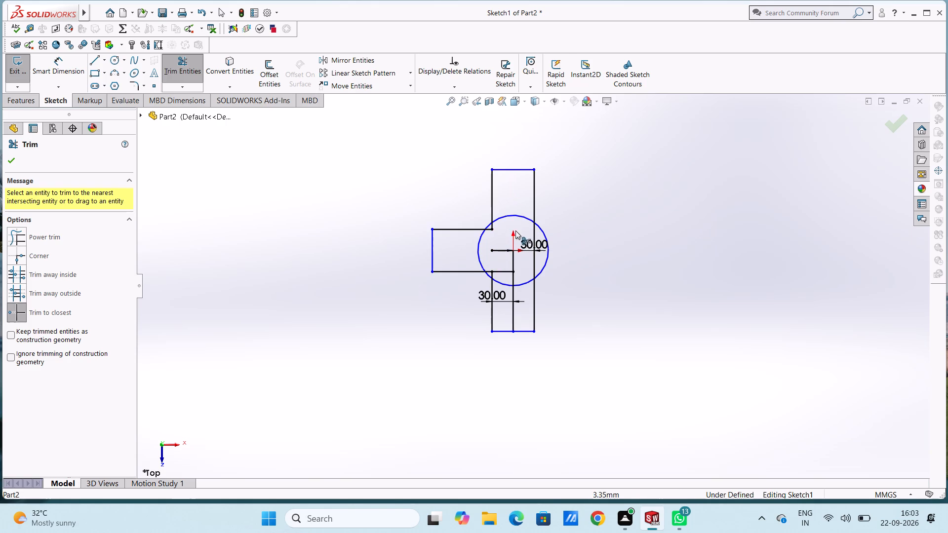
left_click(508, 250)
left_click(513, 258)
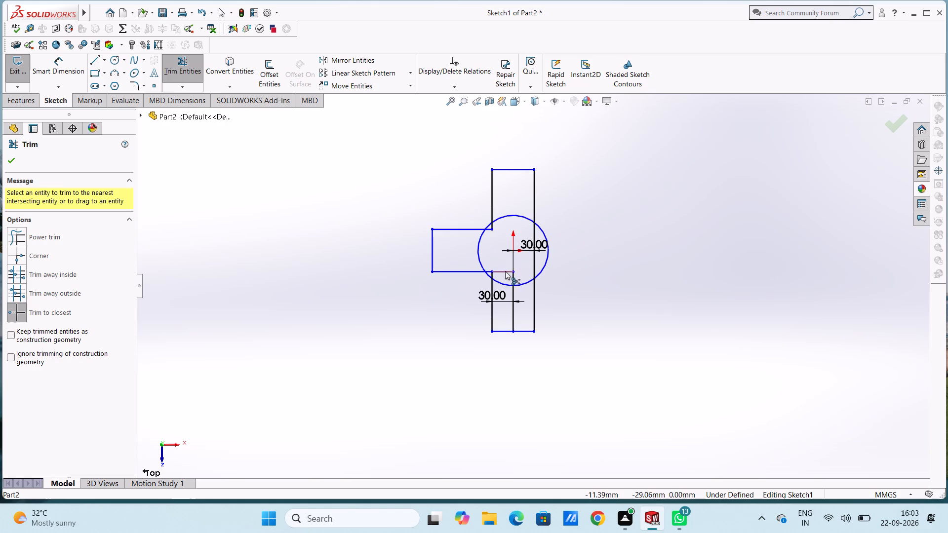
left_click(505, 271)
left_click(513, 273)
left_click(514, 291)
left_click(514, 296)
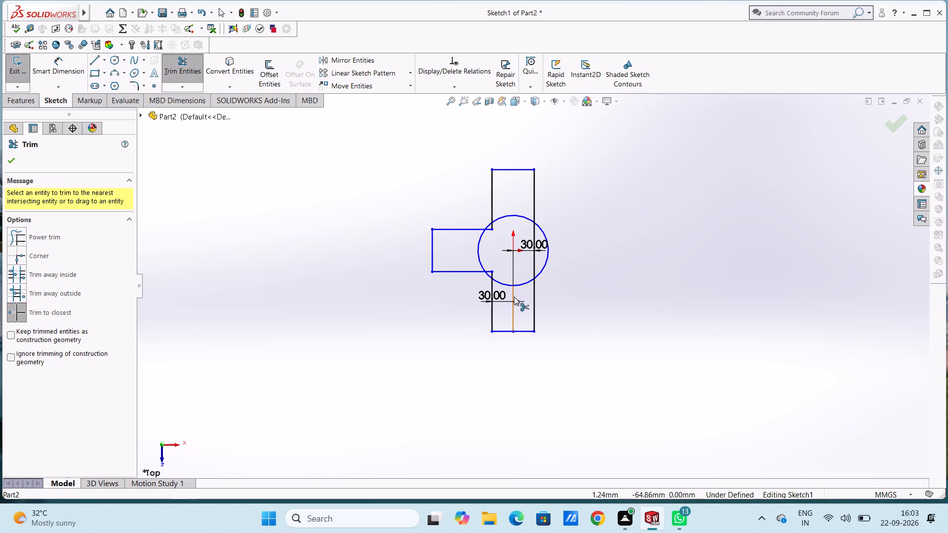
left_click(512, 272)
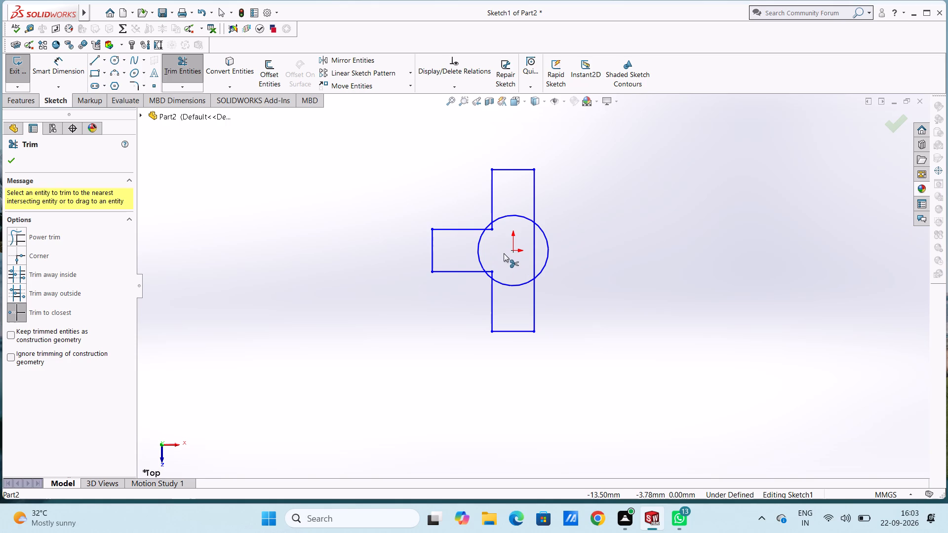
Trim the short line stubs inside the circle at the two corners where the left arm meets the vertical arm.
left_click(488, 229)
left_click(492, 229)
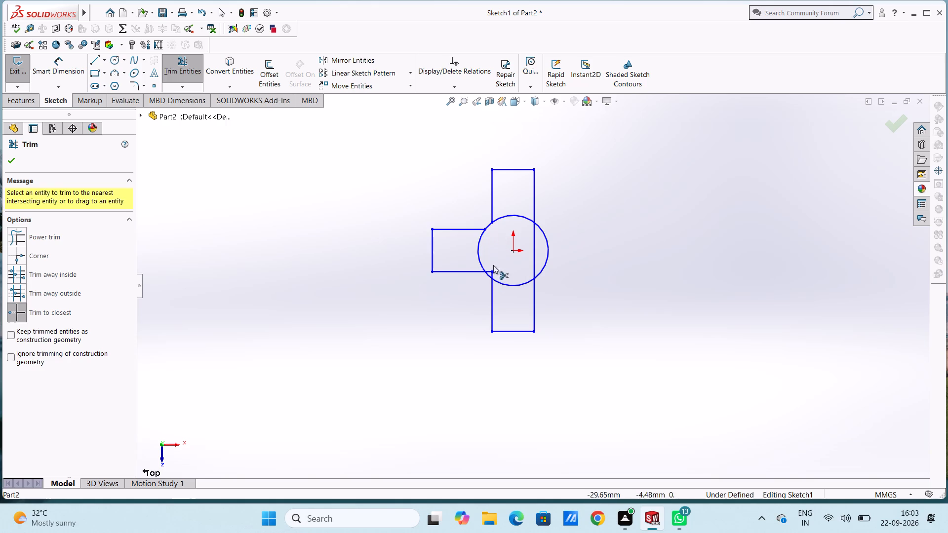
double_click(491, 271)
left_click(489, 270)
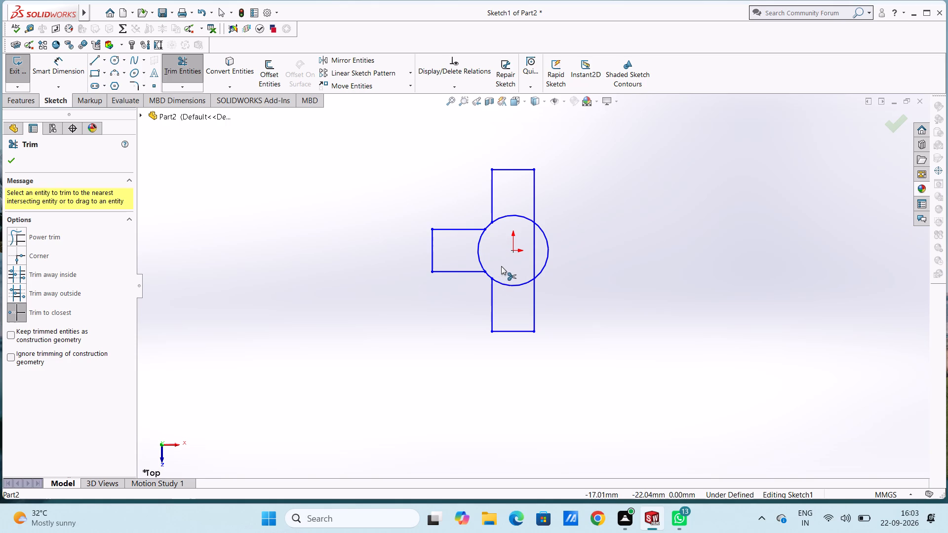
key("Escape")
key("Escape")
key("Escape")
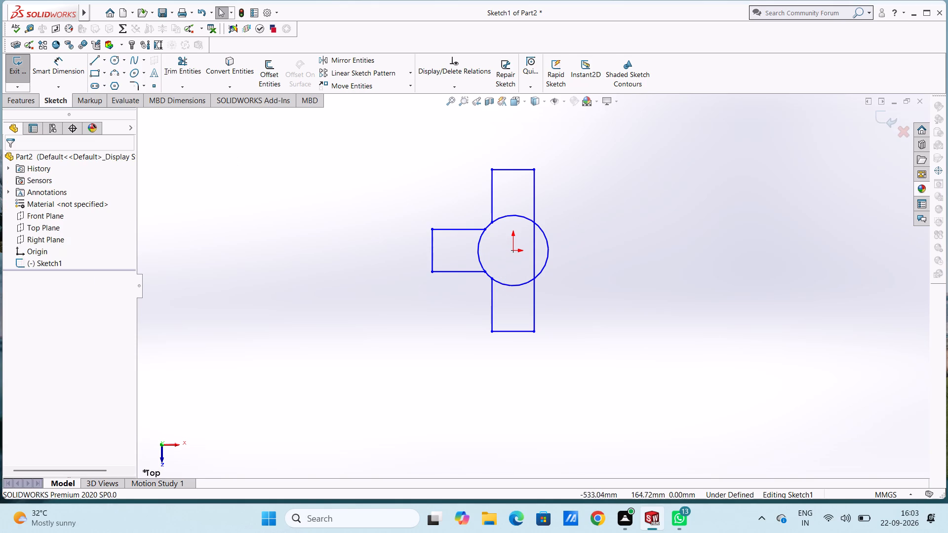
Round the six outer corners at the ends of the three arms with 8 mm sketch fillets.
left_click(136, 85)
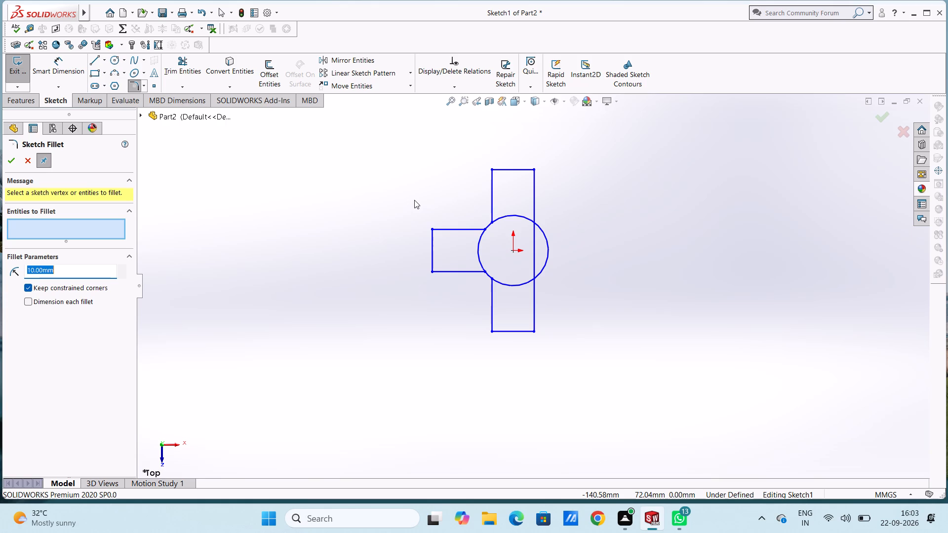
key("8")
key("Return")
left_click(431, 228)
left_click(432, 273)
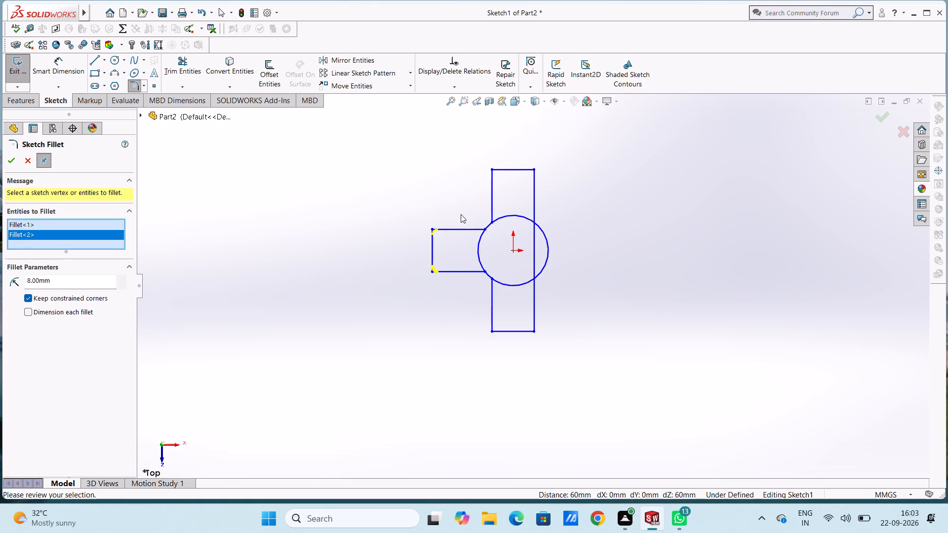
left_click(491, 171)
left_click(533, 172)
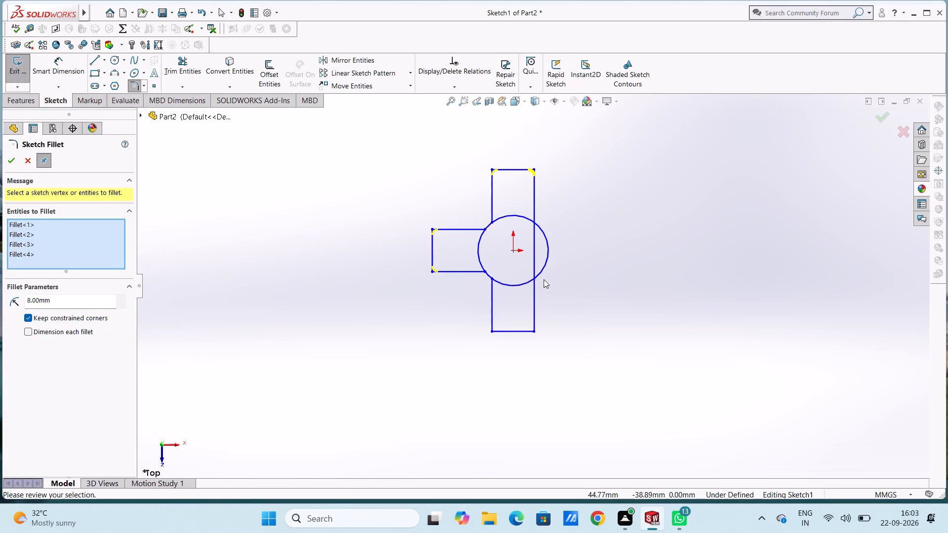
left_click_drag(490, 330, 496, 331)
left_click(534, 332)
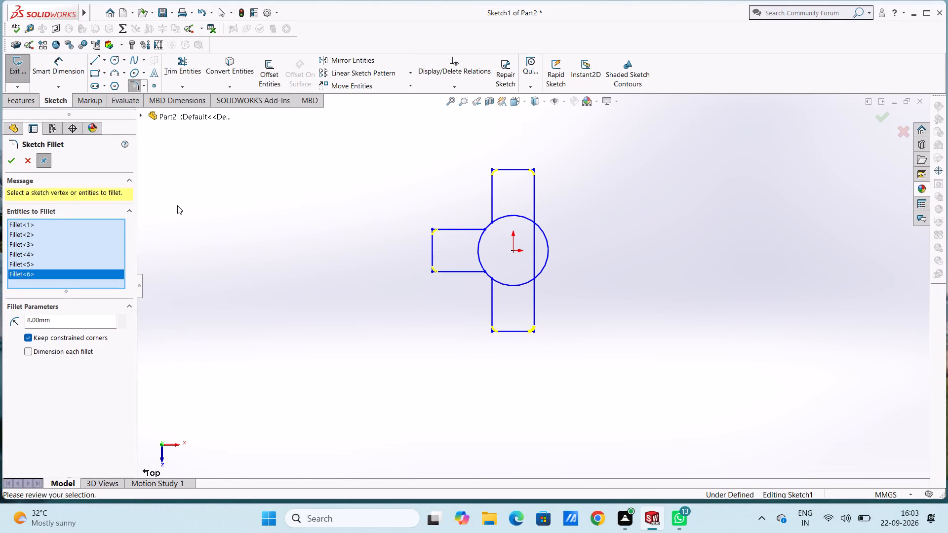
left_click(9, 161)
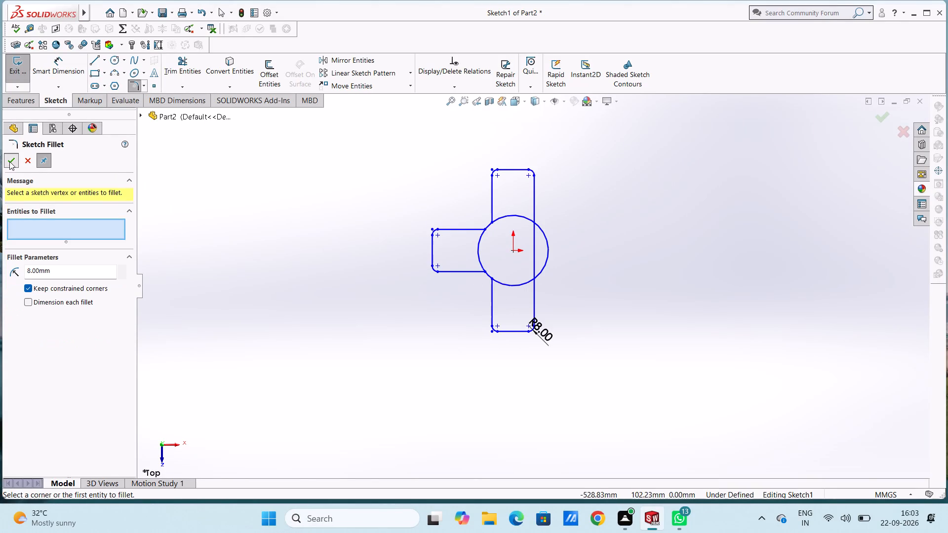
left_click(9, 161)
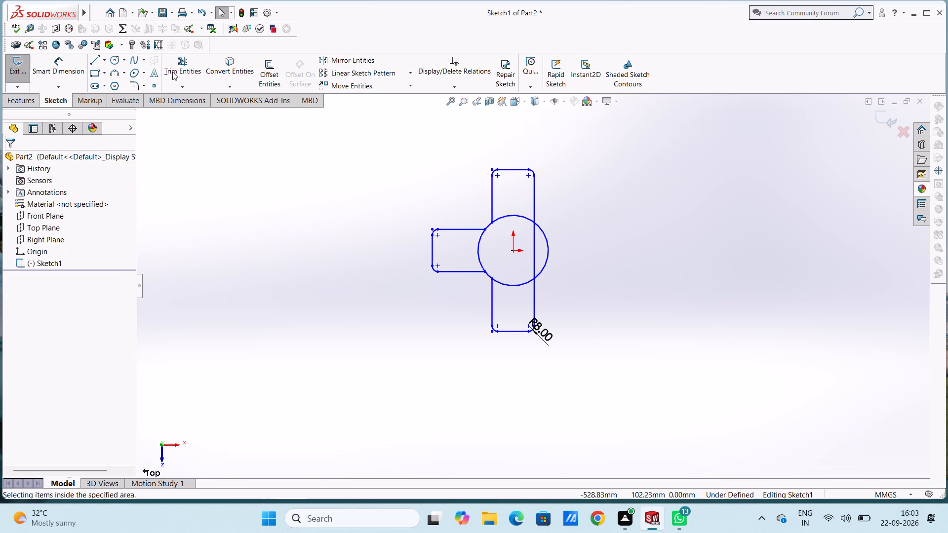
Trim away the segment of the vertical arm's right-hand line that lies inside the circle.
left_click(191, 67)
left_click(533, 237)
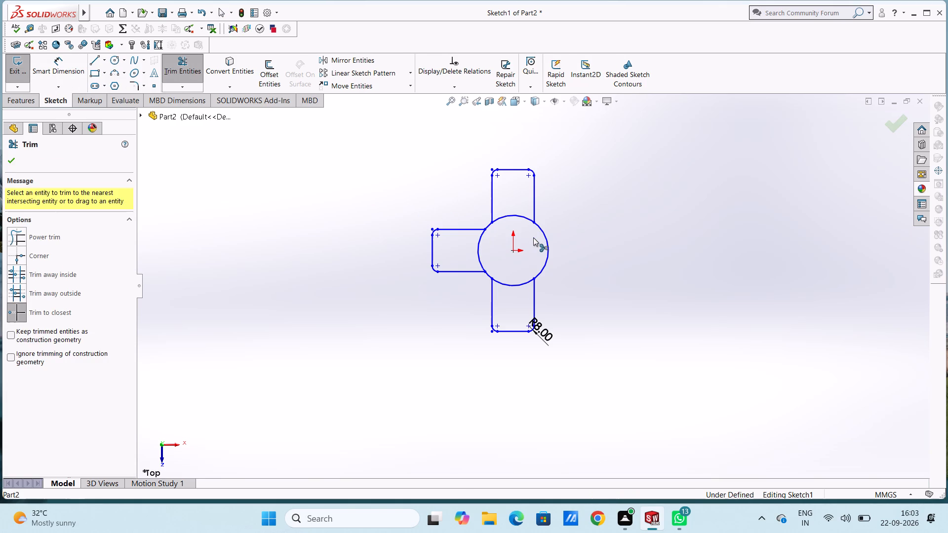
key("Escape")
key("Escape")
key("Escape")
key("Escape")
key("Escape")
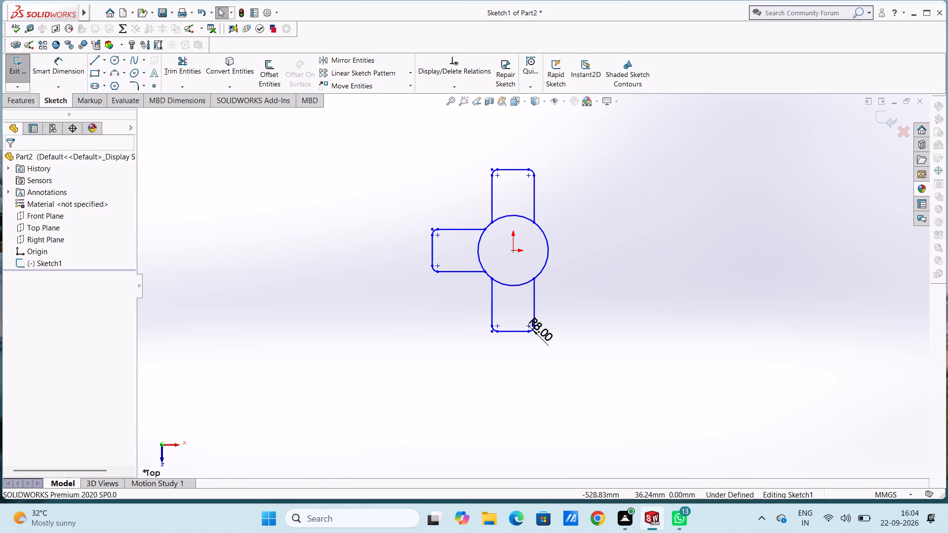
Extrude the circle and all three arm regions as a blind boss 15 mm deep.
left_click(33, 103)
left_click(26, 84)
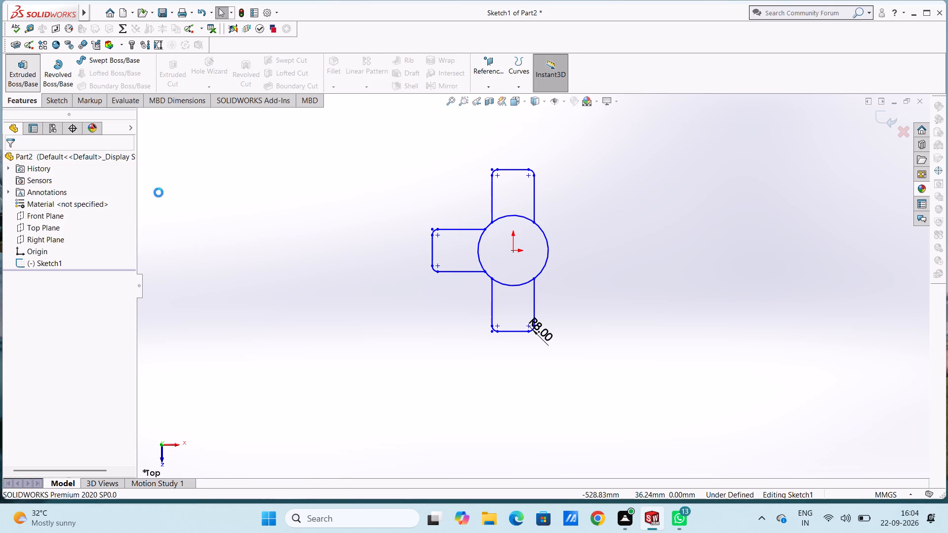
left_click(472, 252)
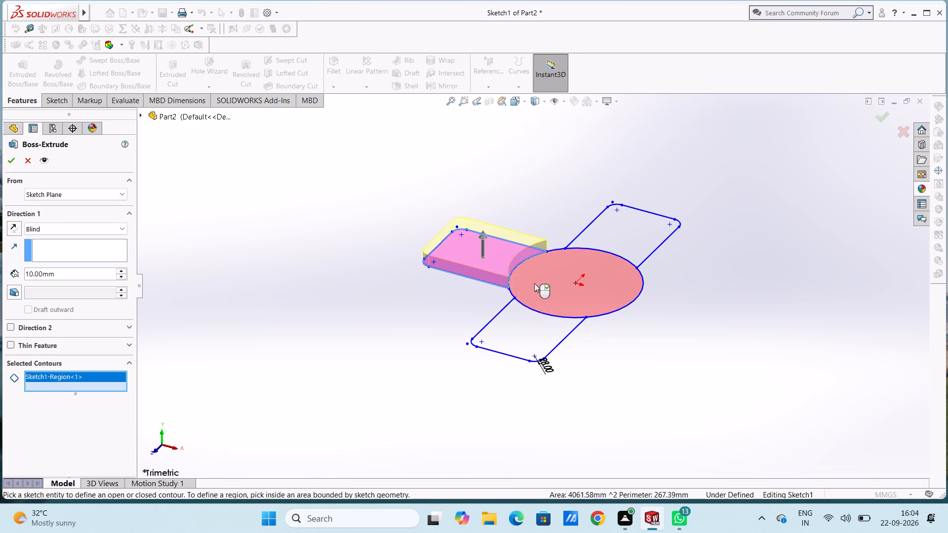
left_click(537, 285)
left_click(618, 235)
left_click(519, 347)
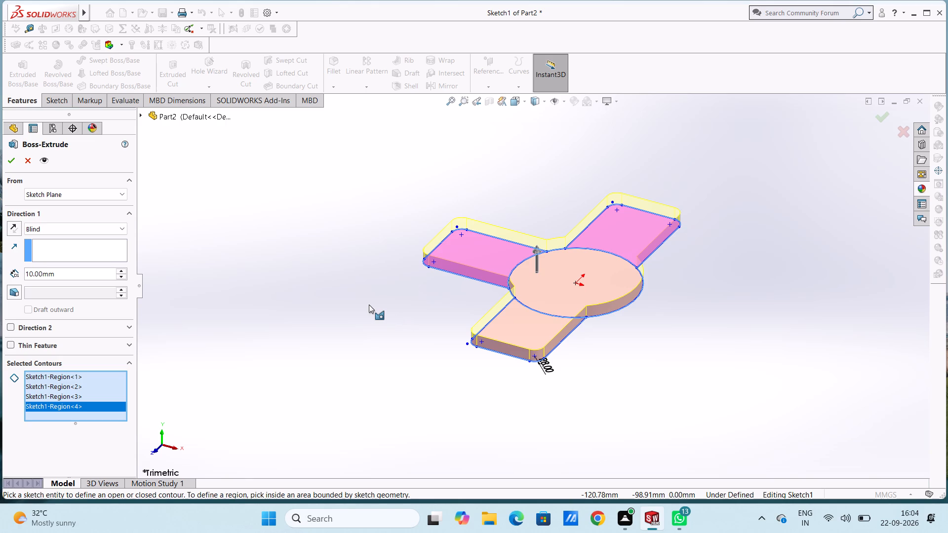
scroll(369, 305, "up", 2)
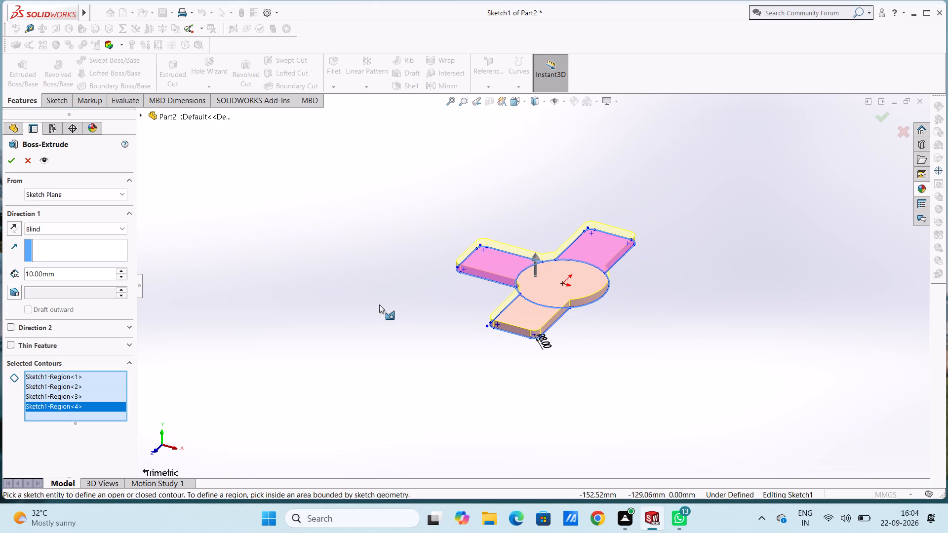
double_click(71, 274)
double_click(72, 274)
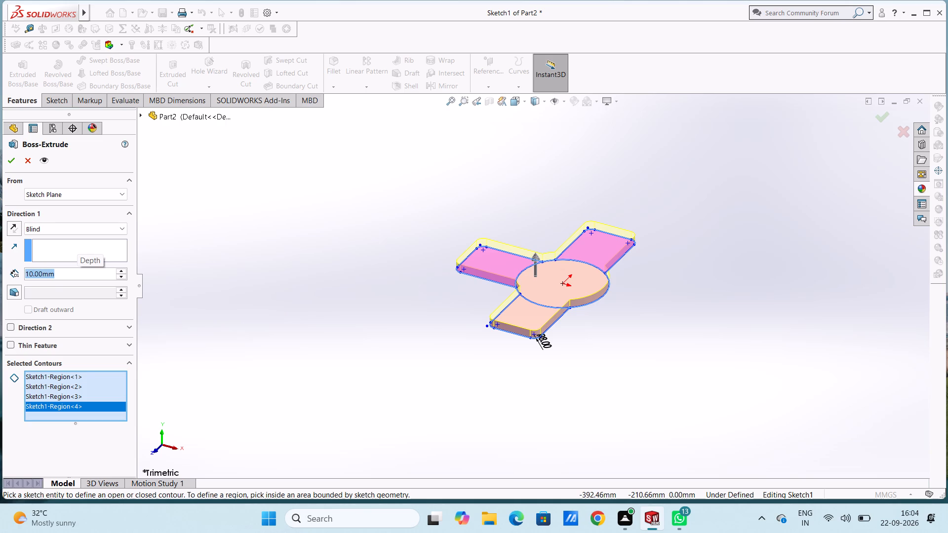
type("15")
key("Return")
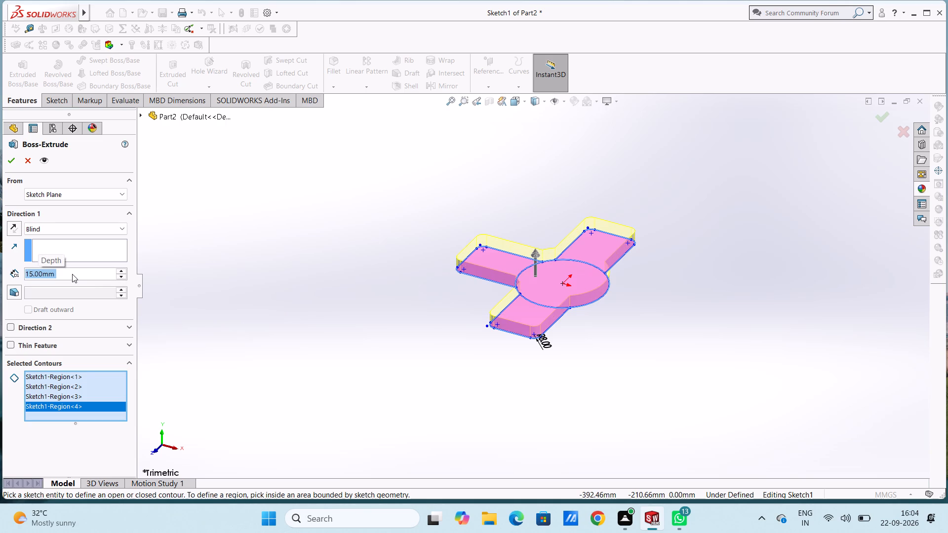
left_click(13, 165)
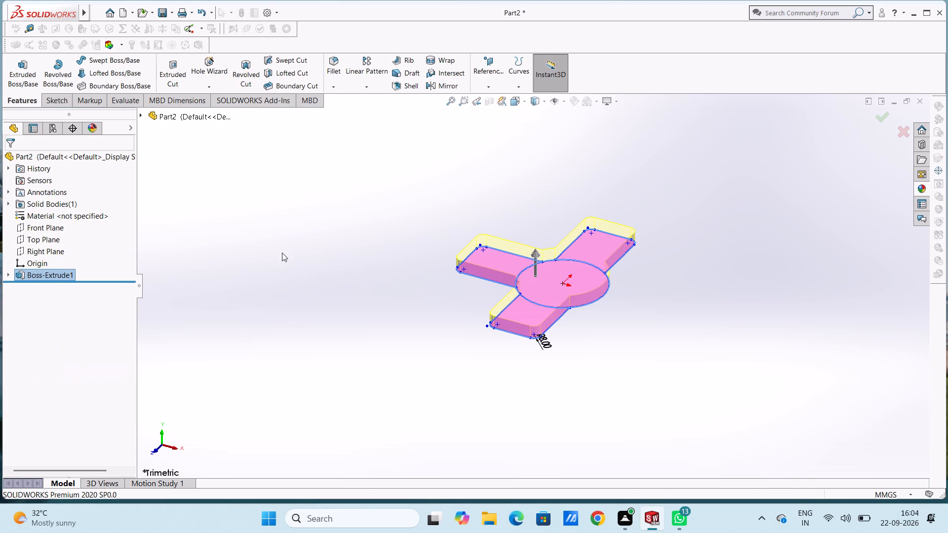
left_click(282, 253)
Open a new sketch on the top face of the extruded plate, seen from the Top view.
middle_click_drag(287, 245, 302, 309)
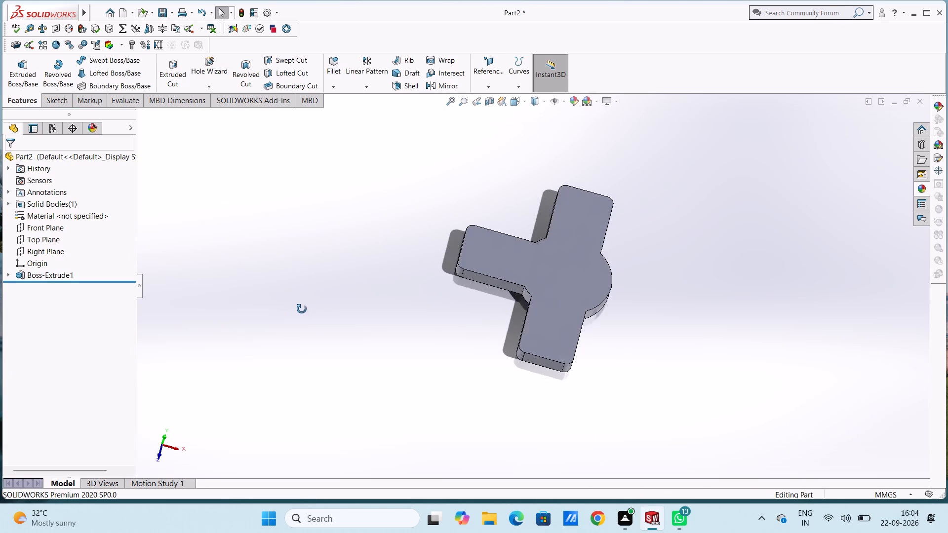
middle_click_drag(302, 309, 296, 341)
scroll(303, 287, "up", 1)
middle_click(303, 287)
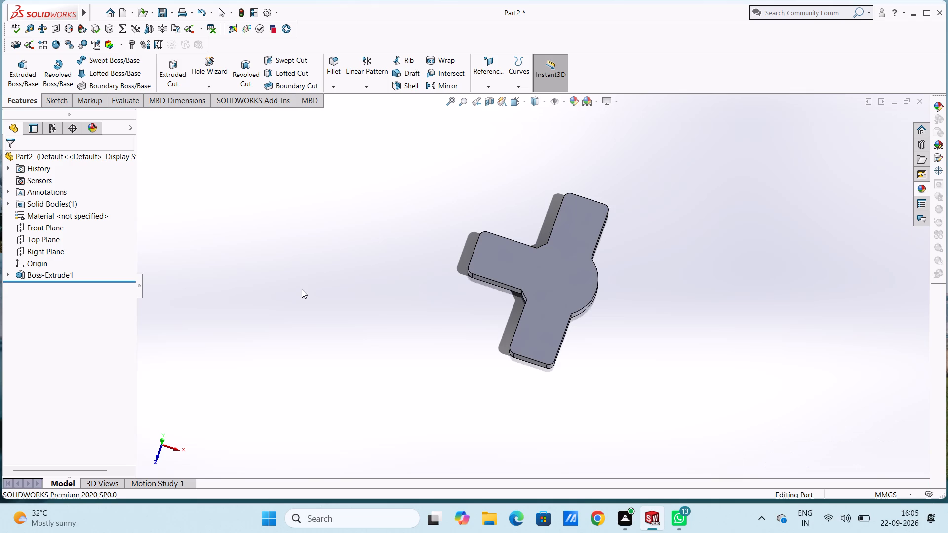
key("ctrl+5")
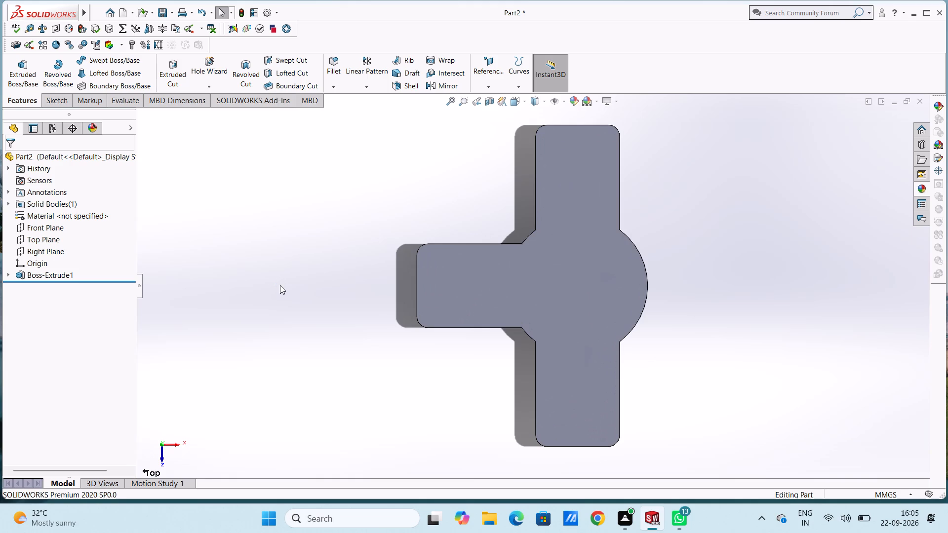
left_click(481, 289)
left_click(528, 265)
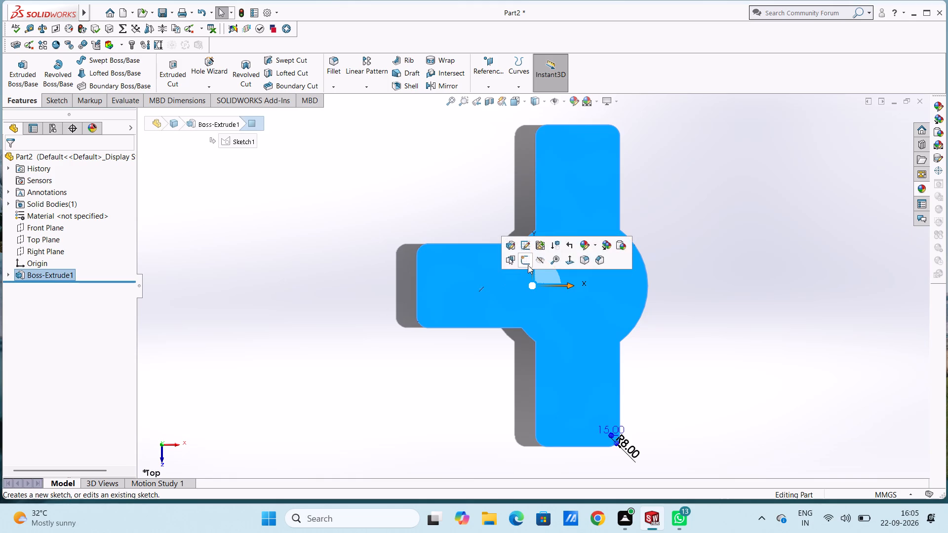
left_click(176, 305)
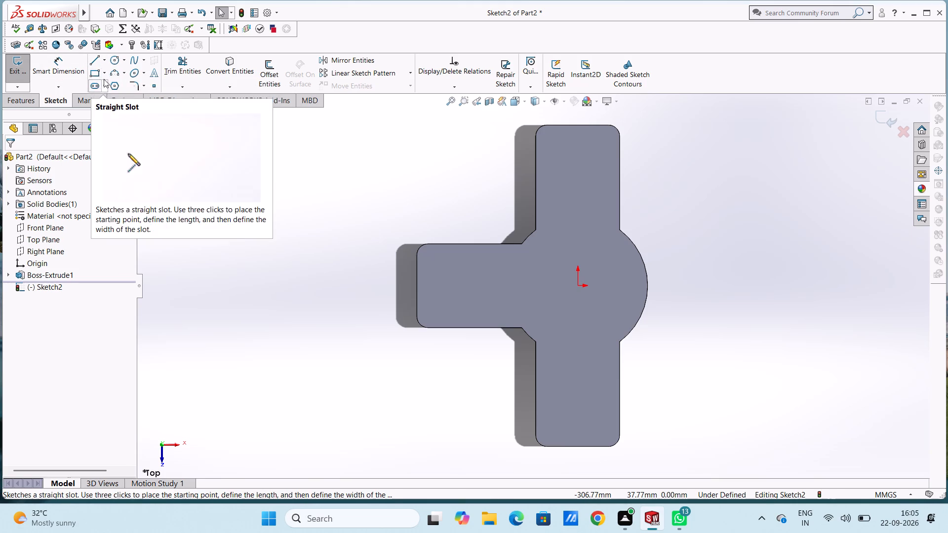
Sketch a horizontal straight slot, 16 mm between centres and 10 mm wide, near the left arm's upper outer corner, centred about 93 mm left of the origin.
left_click(92, 85)
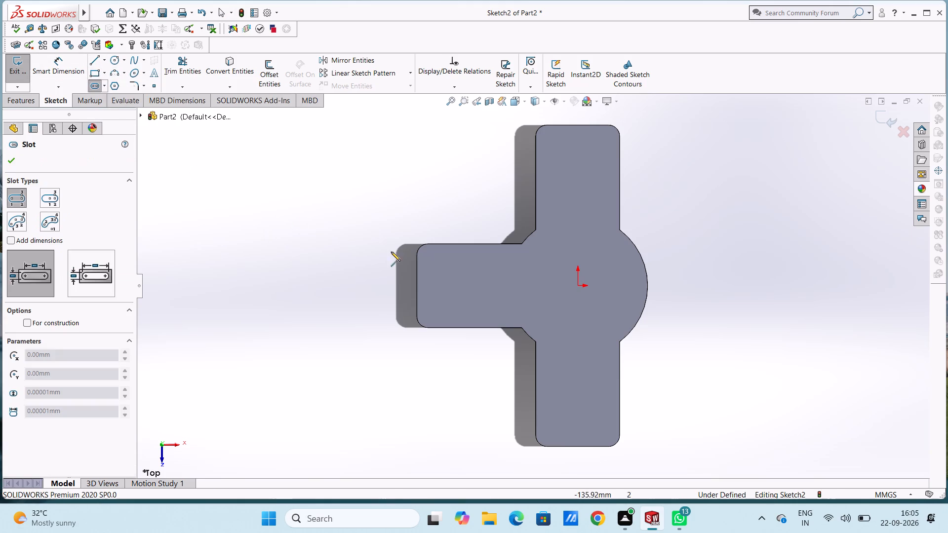
left_click(437, 257)
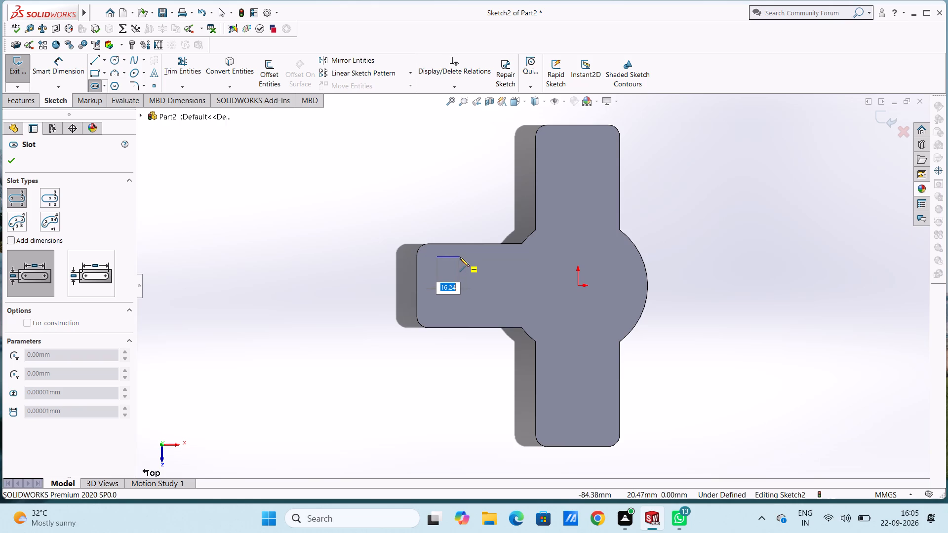
type("16")
key("Return")
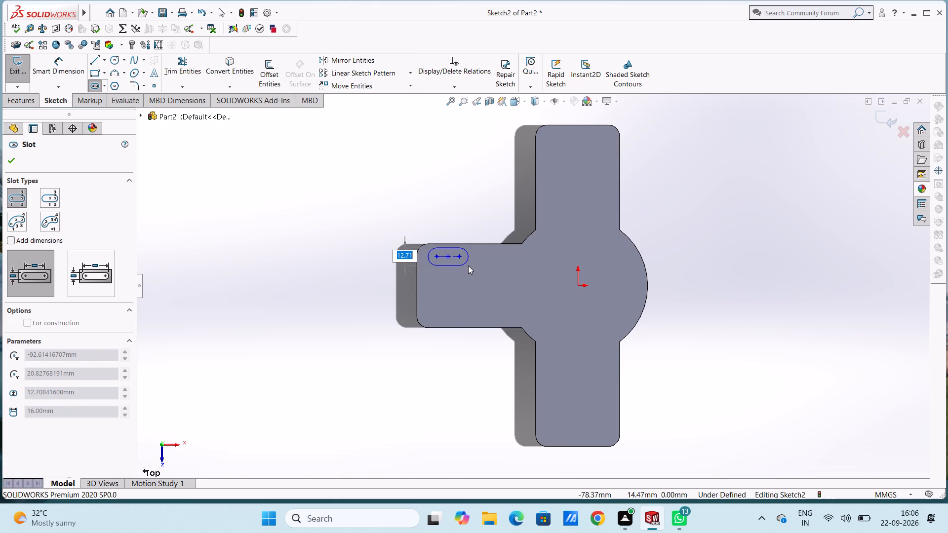
type("10")
key("Return")
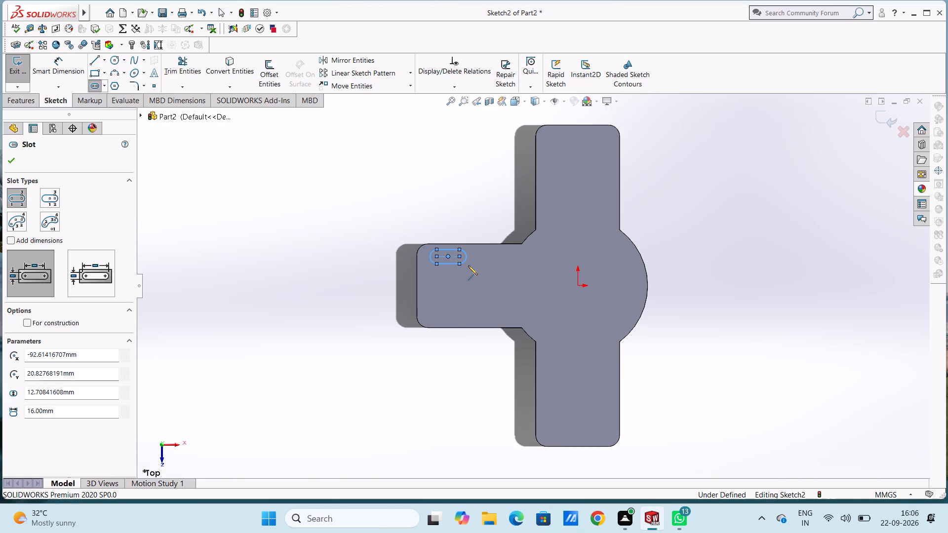
key("Escape")
key("Escape")
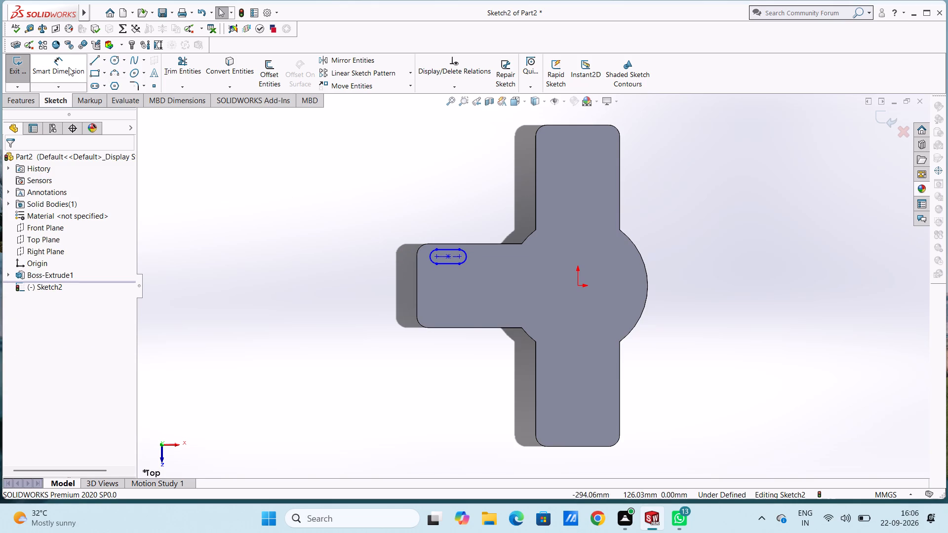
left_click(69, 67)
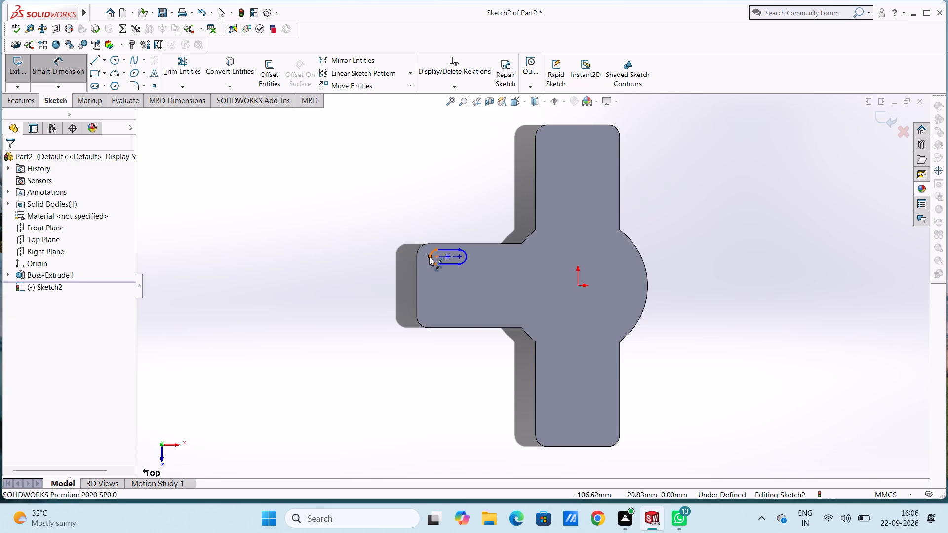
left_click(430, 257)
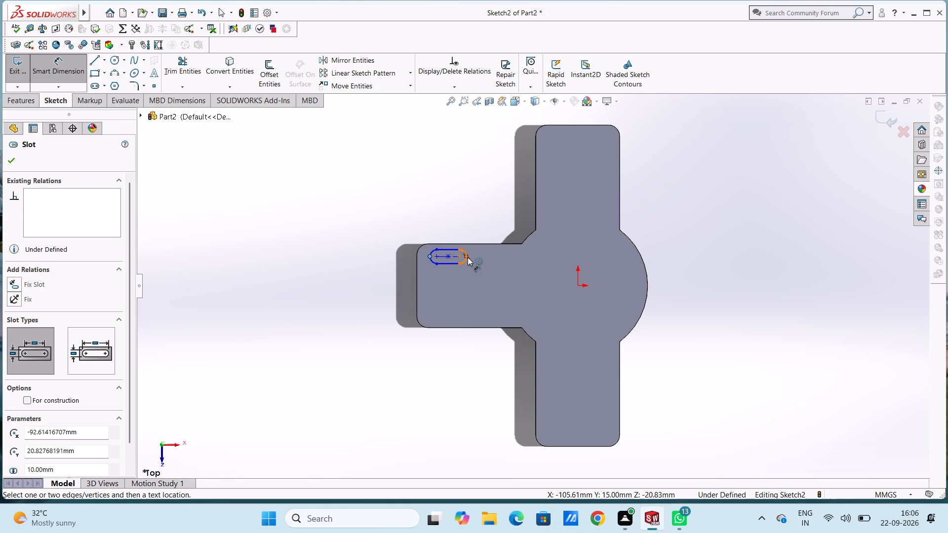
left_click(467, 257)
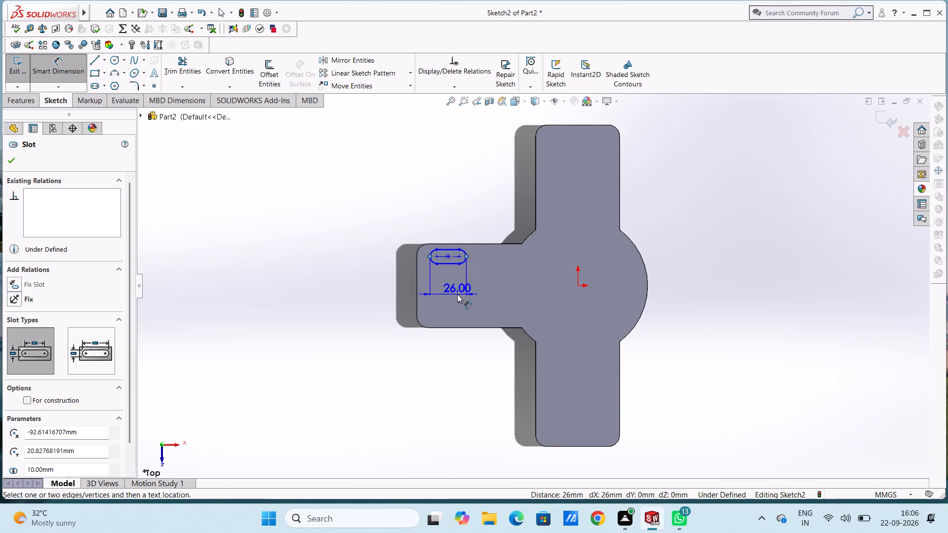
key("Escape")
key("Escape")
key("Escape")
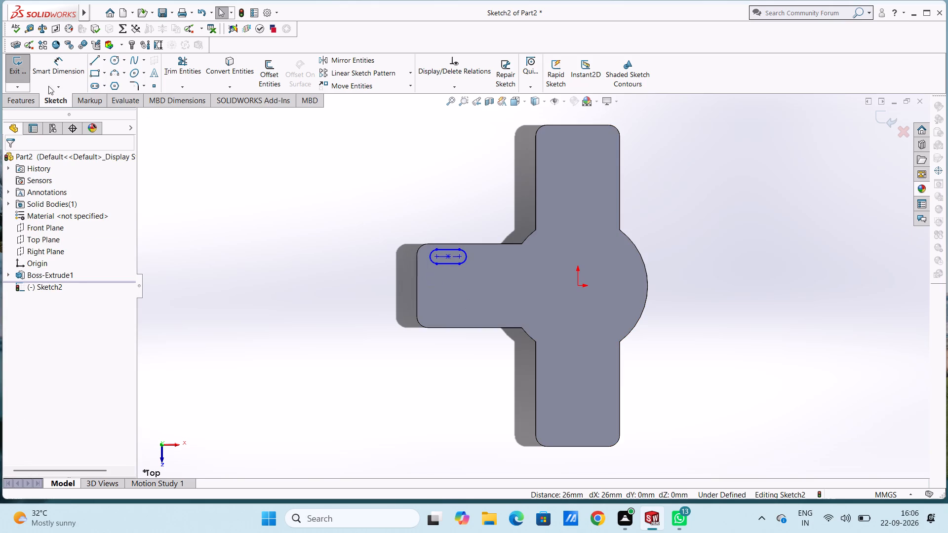
Add a radius dimension to the slot's left end arc, accepting the proposed value.
left_click(49, 66)
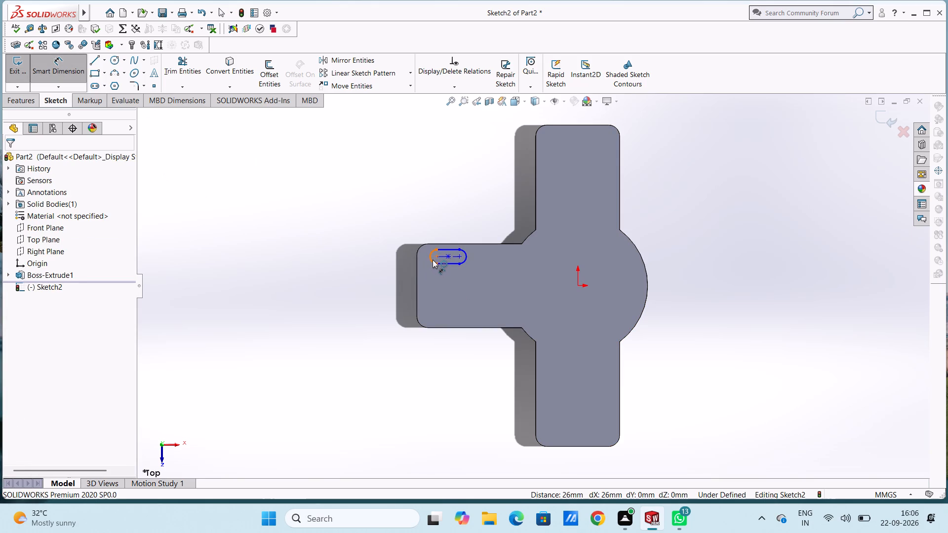
left_click_drag(433, 260, 423, 264)
left_click(333, 343)
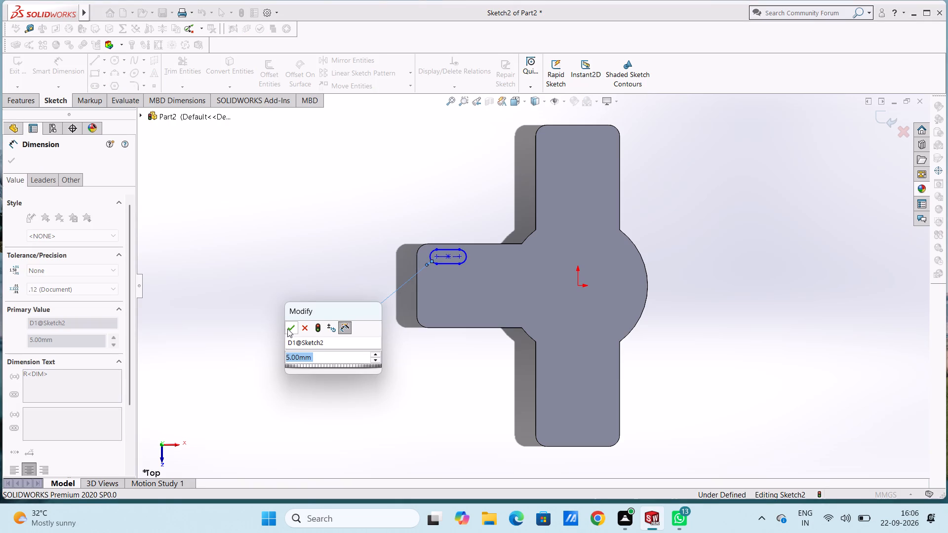
left_click(289, 328)
left_click(257, 324)
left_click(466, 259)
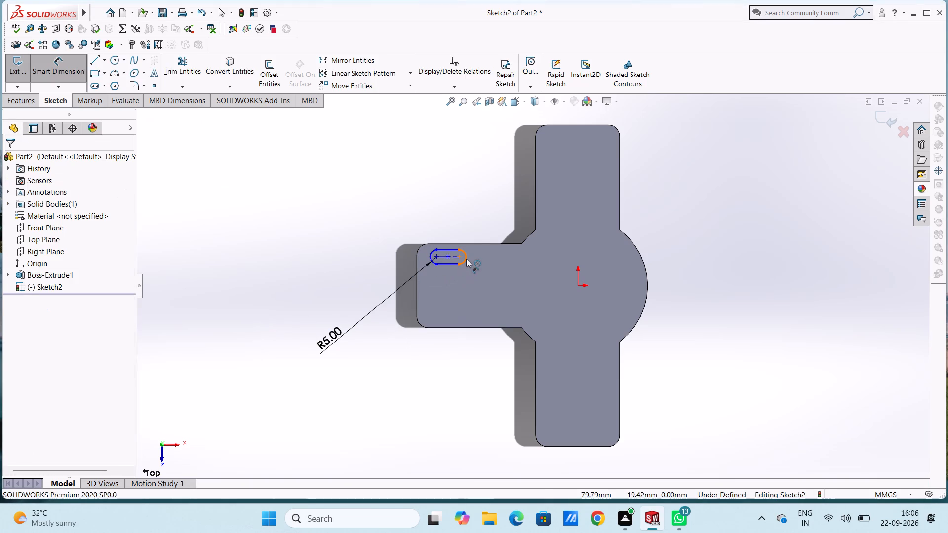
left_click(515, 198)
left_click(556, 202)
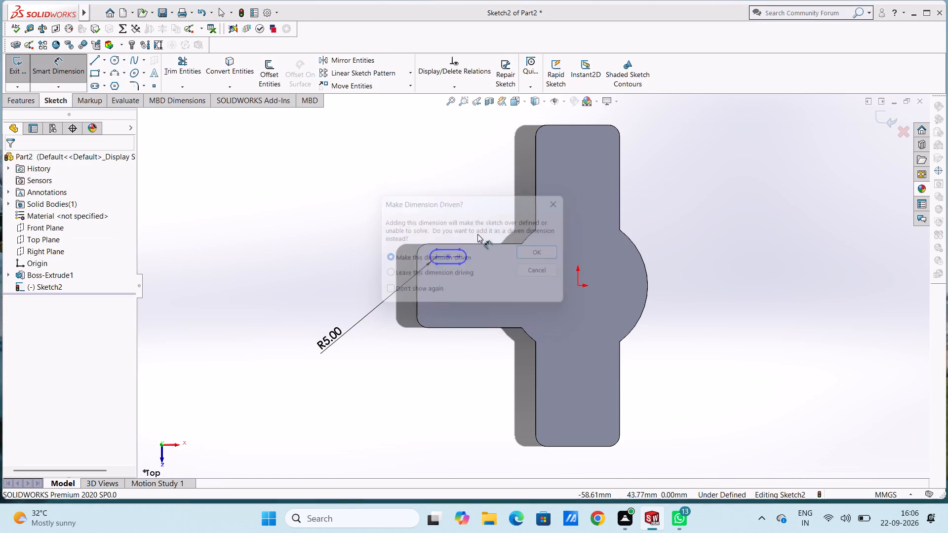
Add a length dimension to the slot's upper straight side, accepting the proposed value.
left_click(450, 250)
left_click(441, 194)
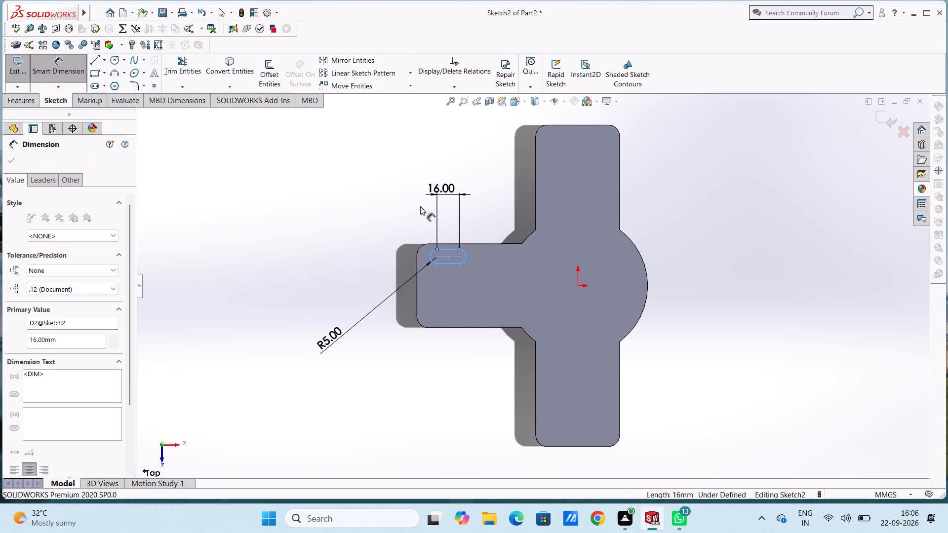
left_click(396, 180)
left_click(341, 191)
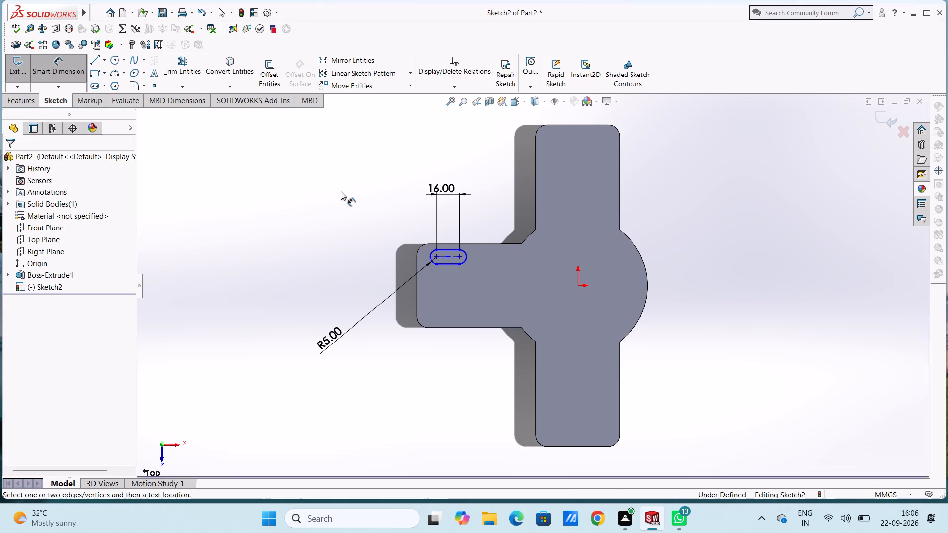
Dimension the distance from the left arm's outer end edge to the slot's left arc centre as 20 mm.
left_click(418, 264)
left_click(436, 256)
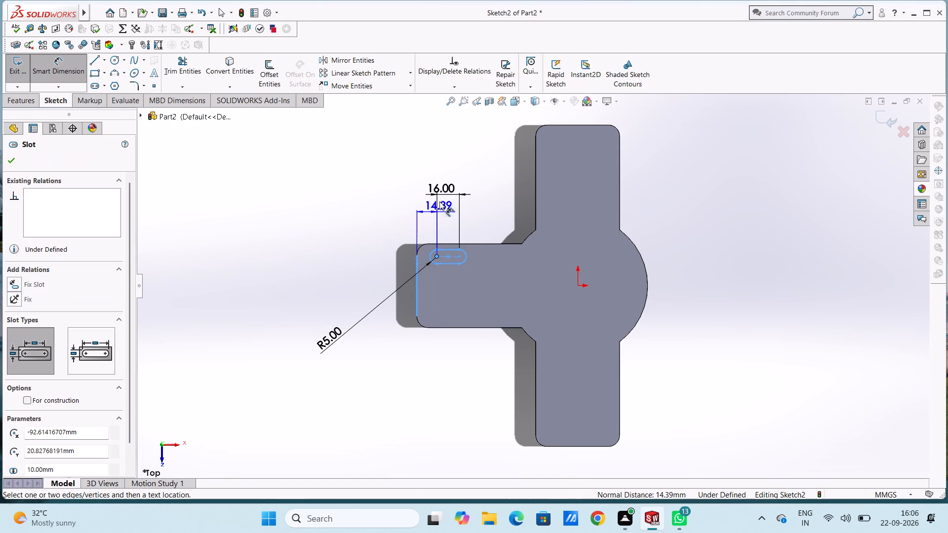
left_click(448, 144)
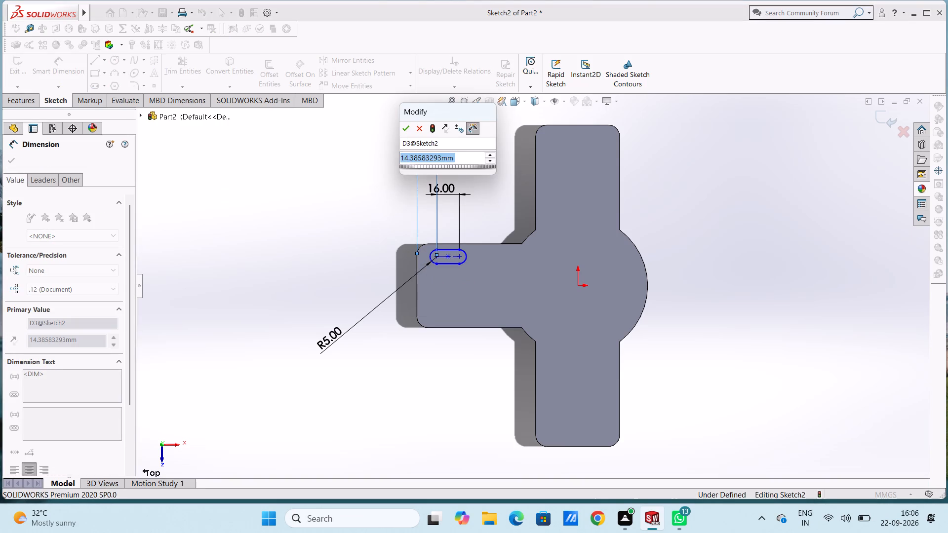
type("20")
key("Return")
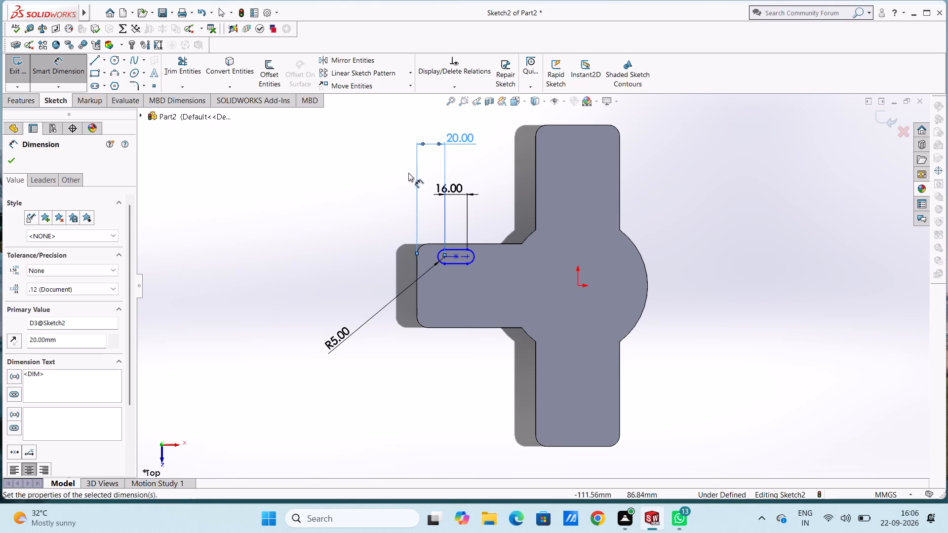
left_click(363, 221)
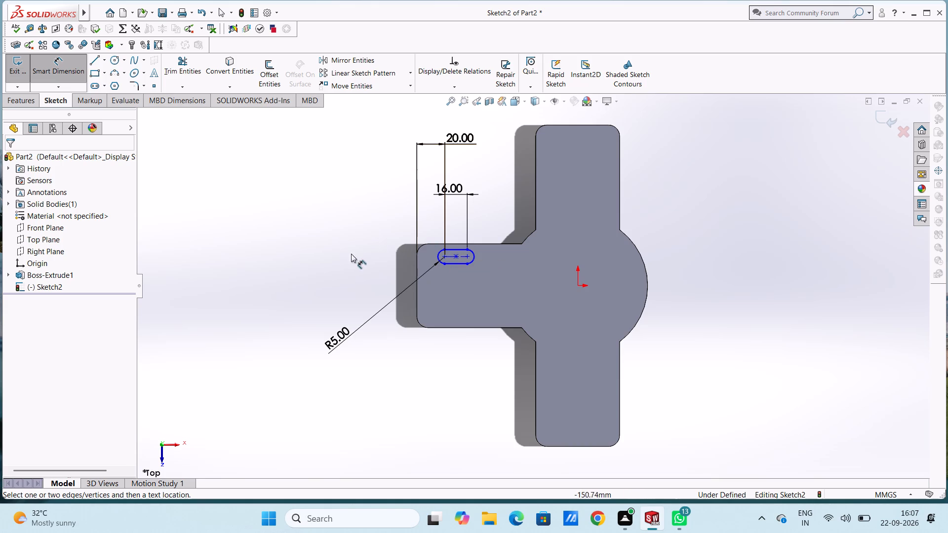
Dimension the gap between the left arm's upper edge and the slot's upper straight side as 5 mm.
left_click(456, 243)
left_click(456, 250)
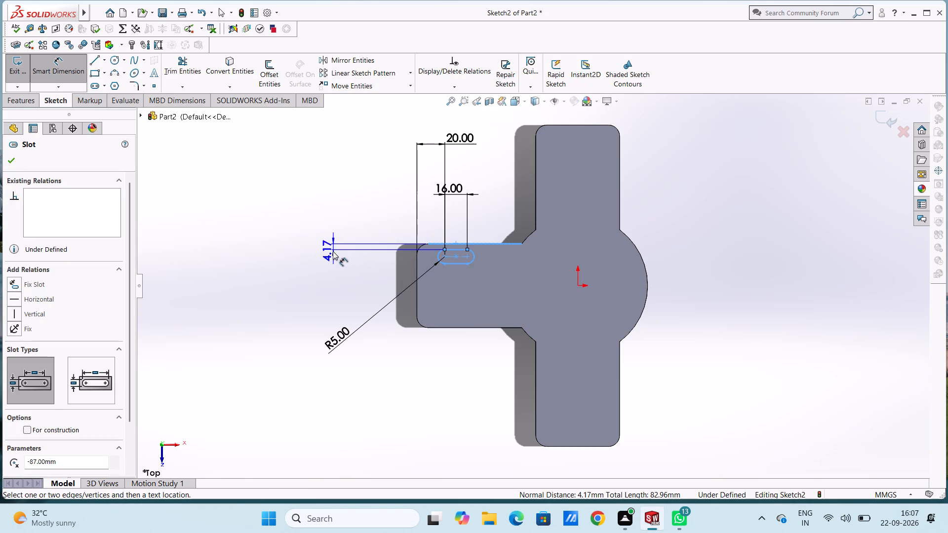
left_click(322, 252)
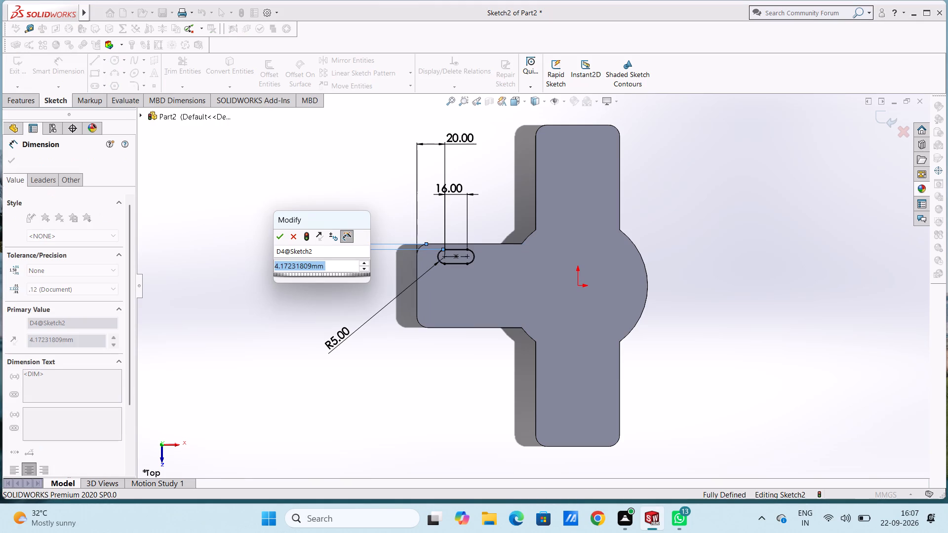
key("5")
key("Return")
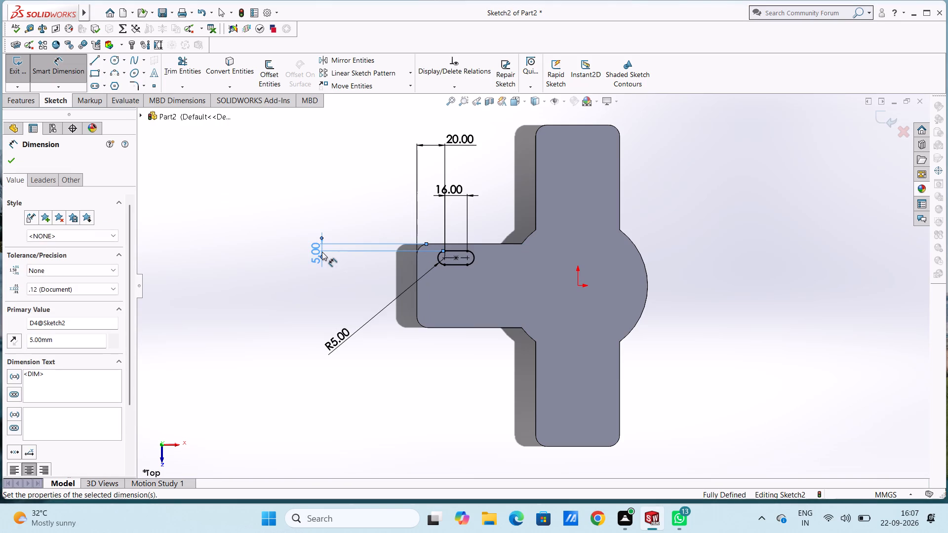
left_click(323, 284)
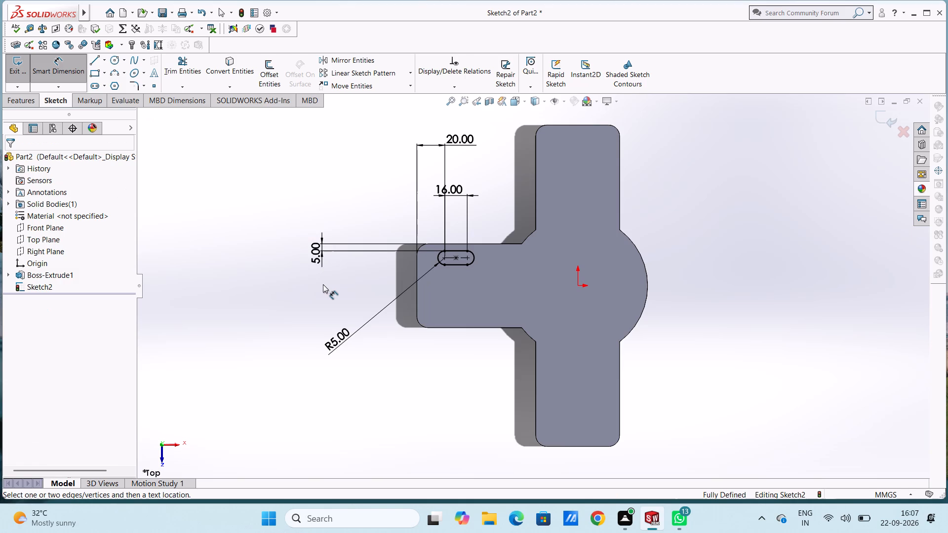
Sketch a horizontal line from the midpoint of the left arm's end edge to the origin.
left_click(95, 60)
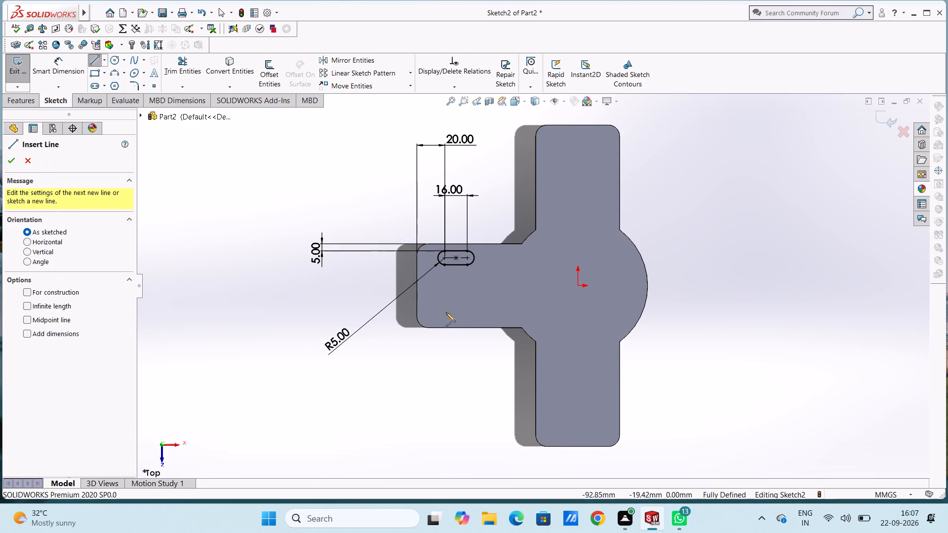
left_click(416, 286)
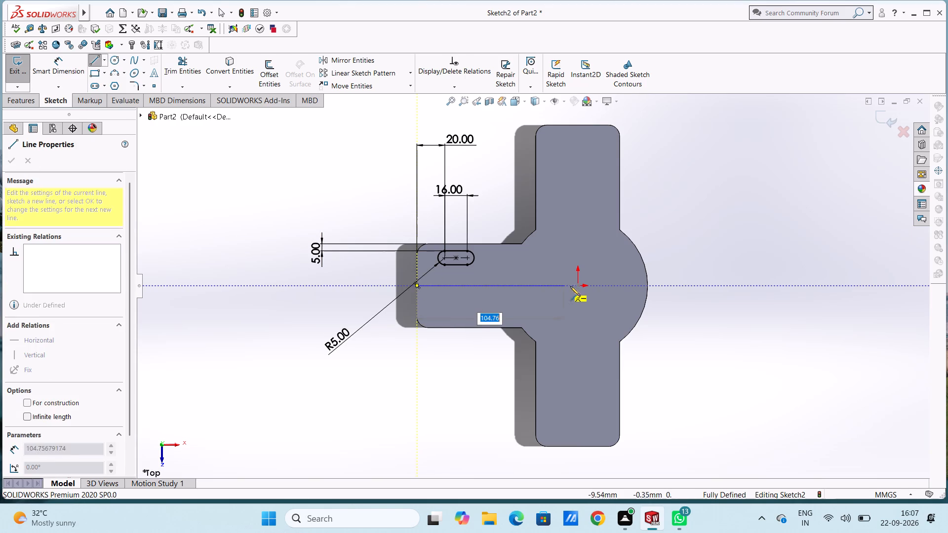
left_click(579, 285)
key("Escape")
key("Escape")
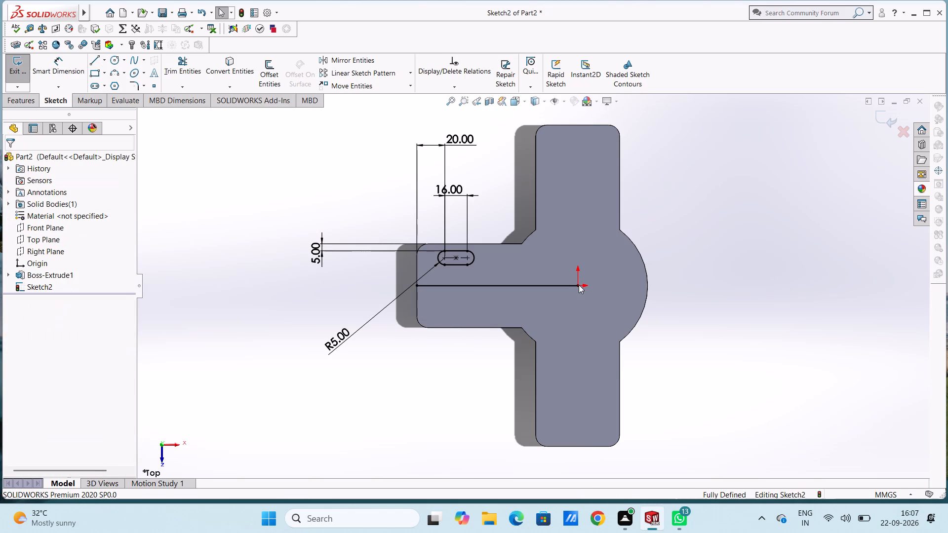
Mirror a copy of the slot about the horizontal line onto the lower half of the left arm.
left_click(339, 55)
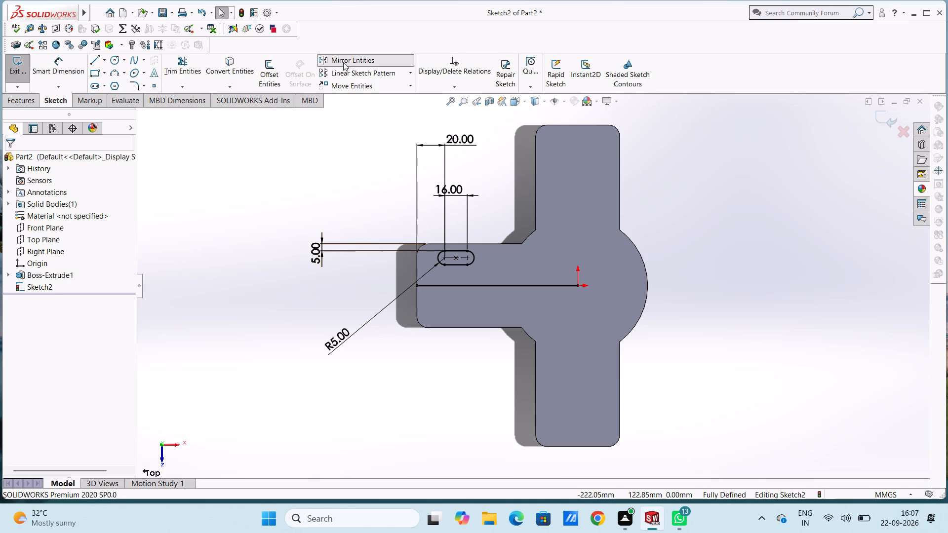
left_click(458, 252)
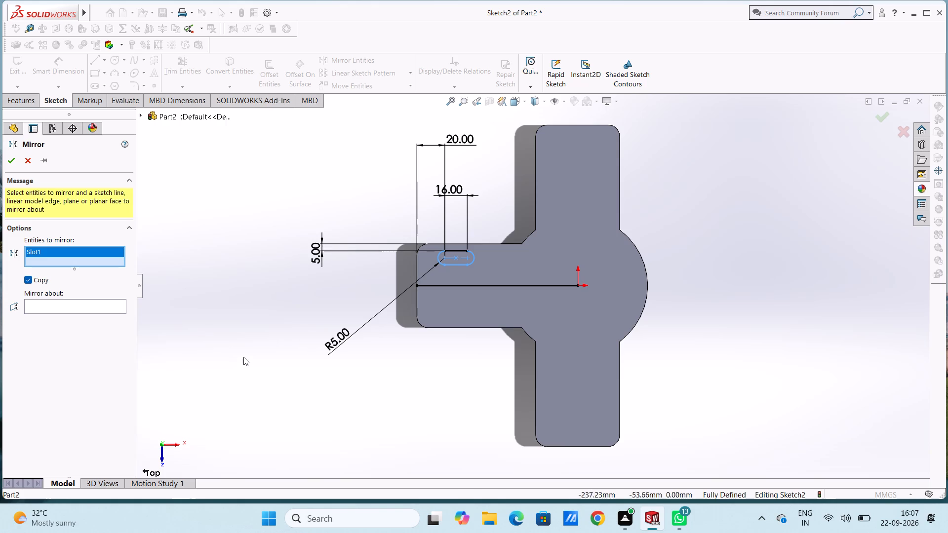
left_click(108, 305)
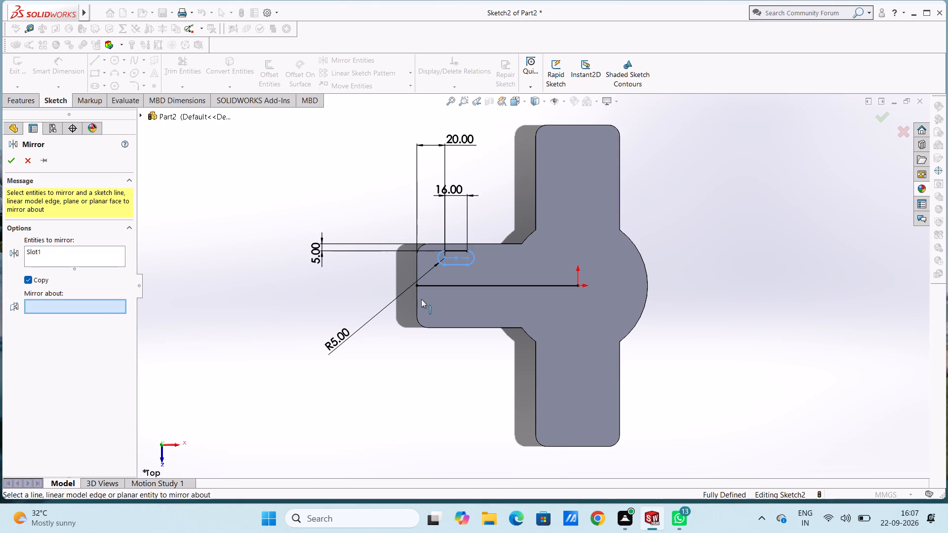
left_click(438, 287)
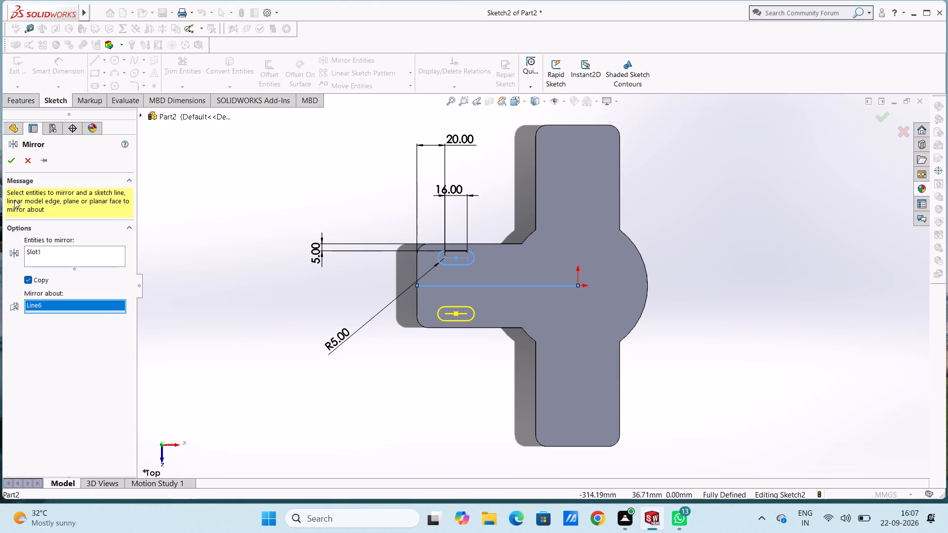
left_click(11, 164)
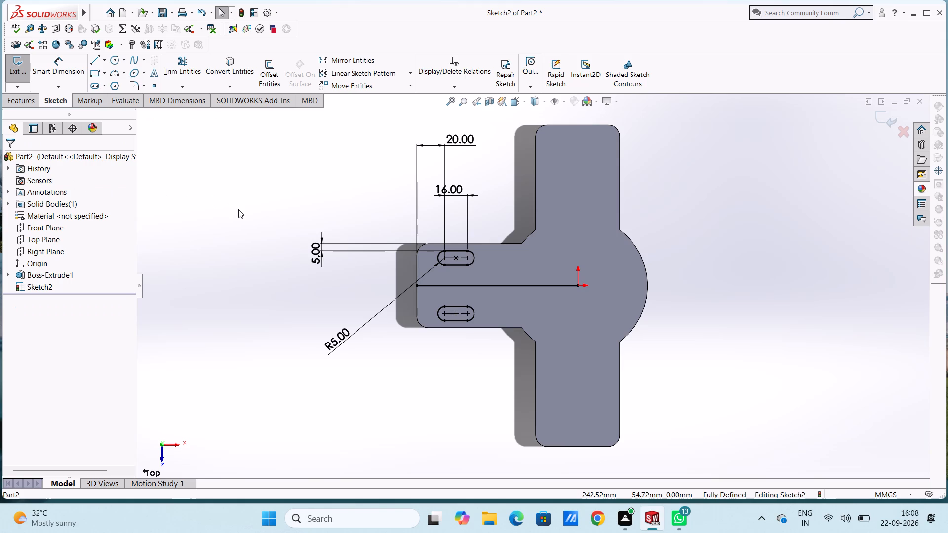
Delete the horizontal line used for mirroring the slot.
left_click(494, 284)
key("Delete")
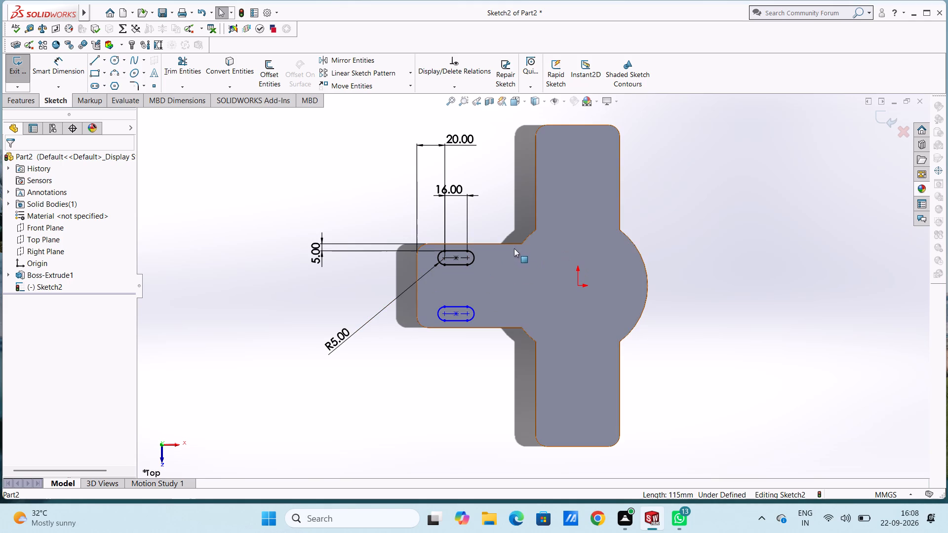
Sketch a 230 mm vertical line from the upper arm's end edge midpoint through the origin to the lower arm's end edge midpoint.
left_click(96, 61)
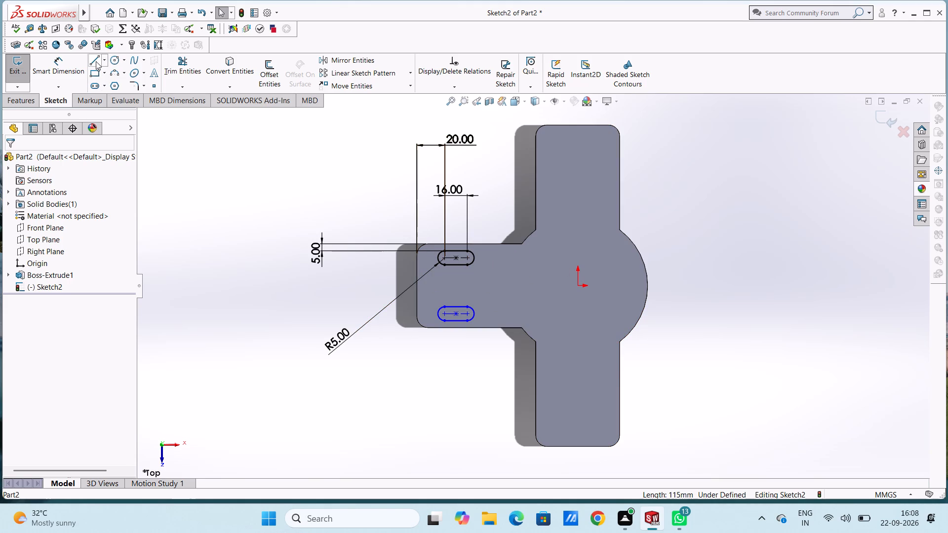
left_click(578, 125)
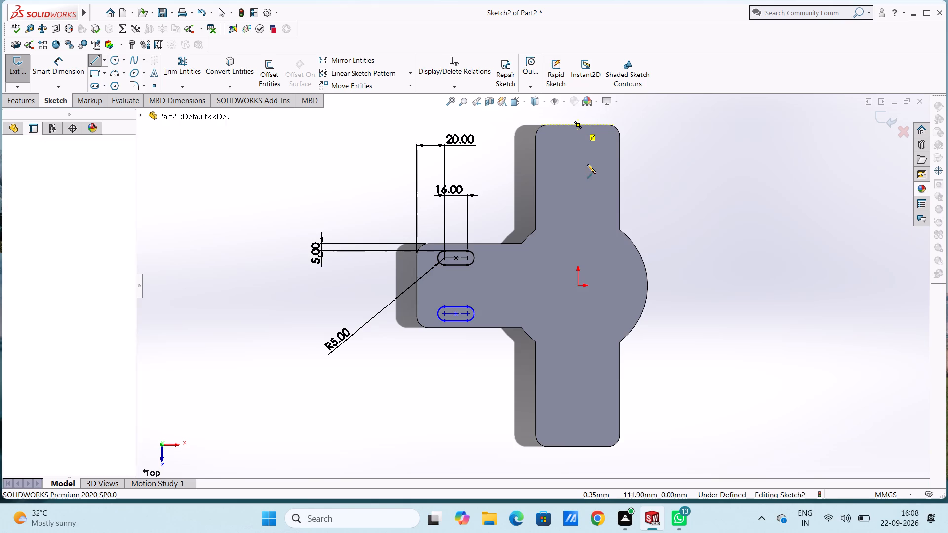
left_click(577, 447)
key("Escape")
key("Escape")
key("Escape")
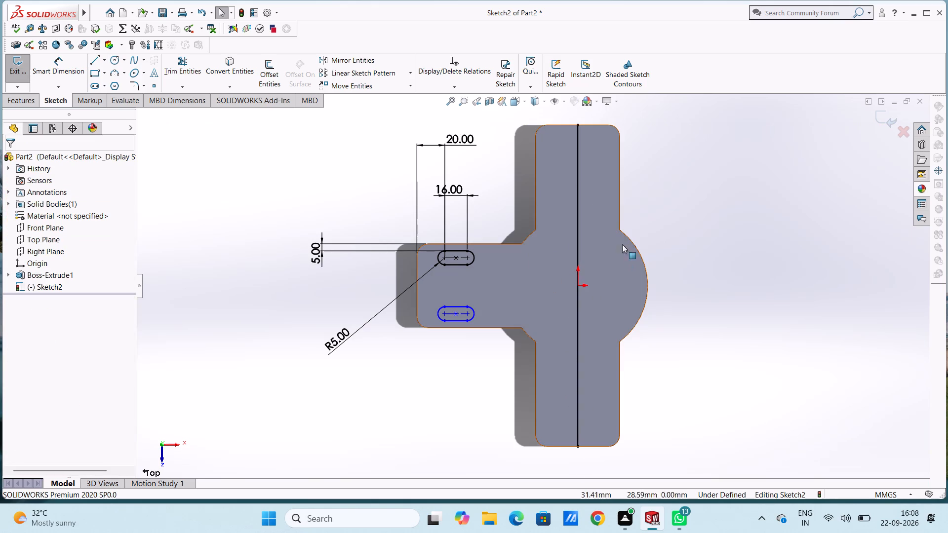
Sketch a vertical straight slot, 16 mm between centres and 10 mm wide, centred about 16 mm right of and 86 mm above the origin.
scroll(641, 186, "up", 1)
scroll(641, 186, "down", 1)
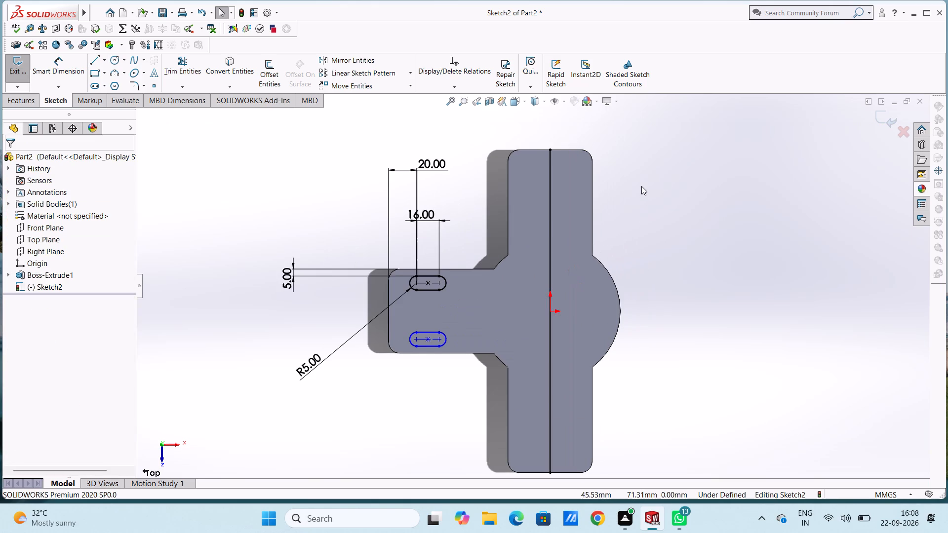
scroll(641, 186, "up", 1)
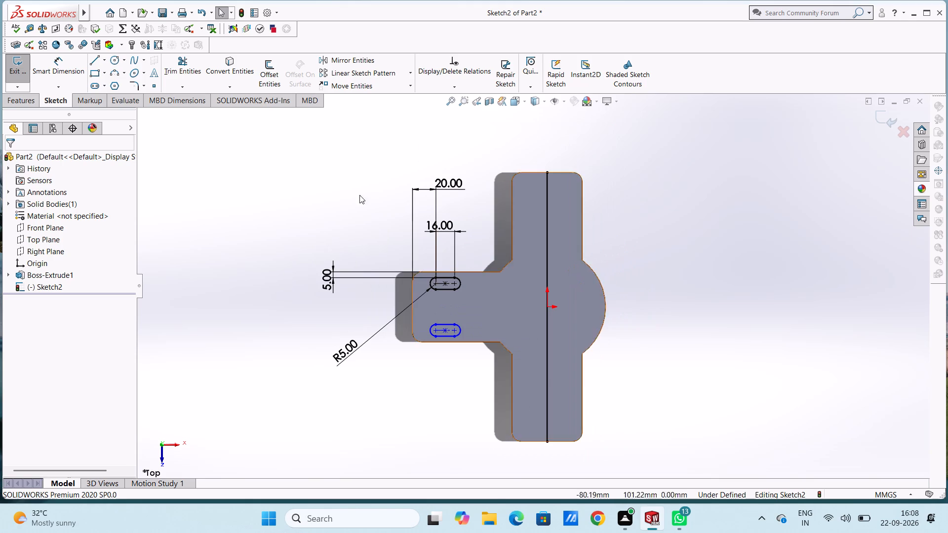
left_click(91, 84)
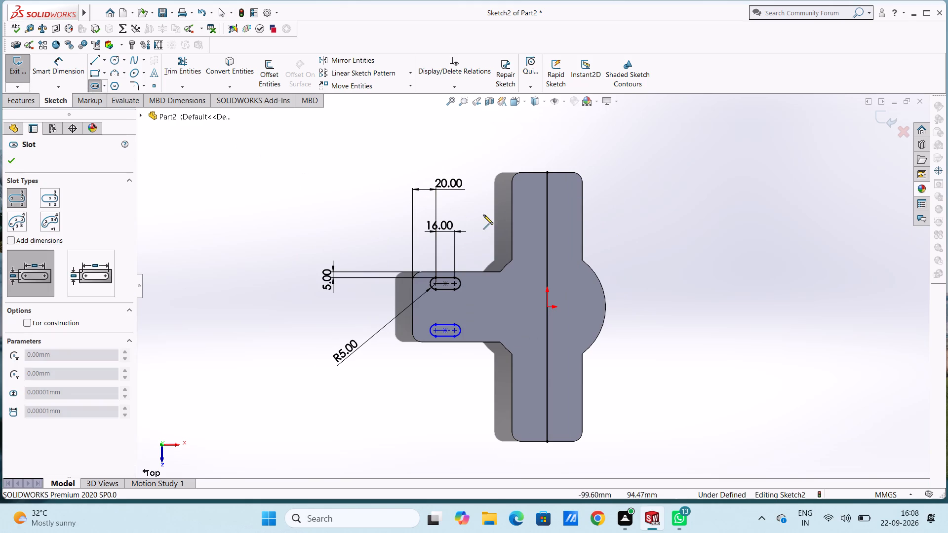
left_click(566, 197)
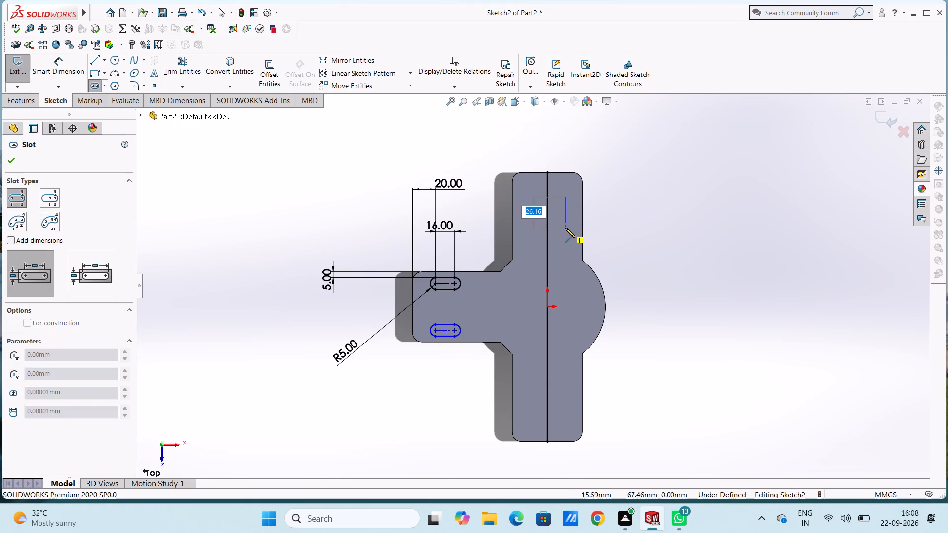
type("16")
key("Return")
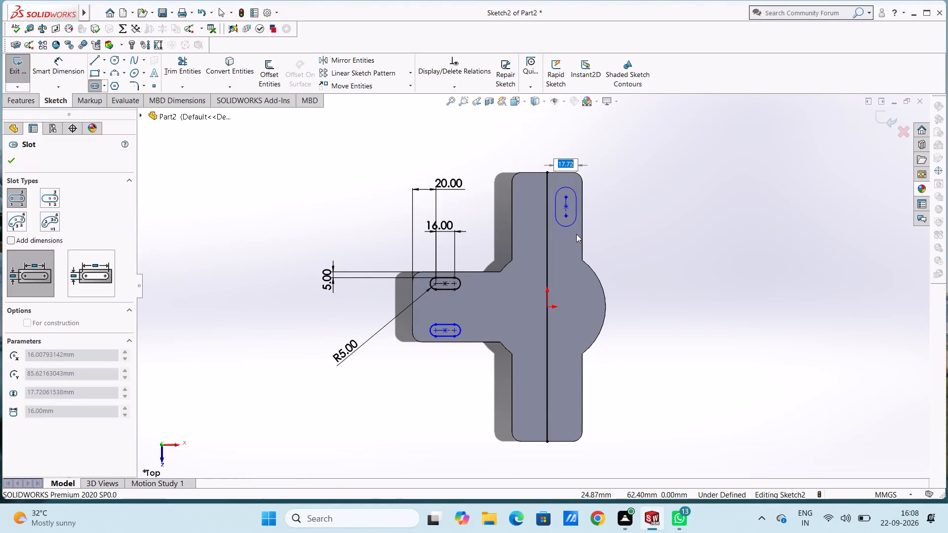
type("10")
key("Return")
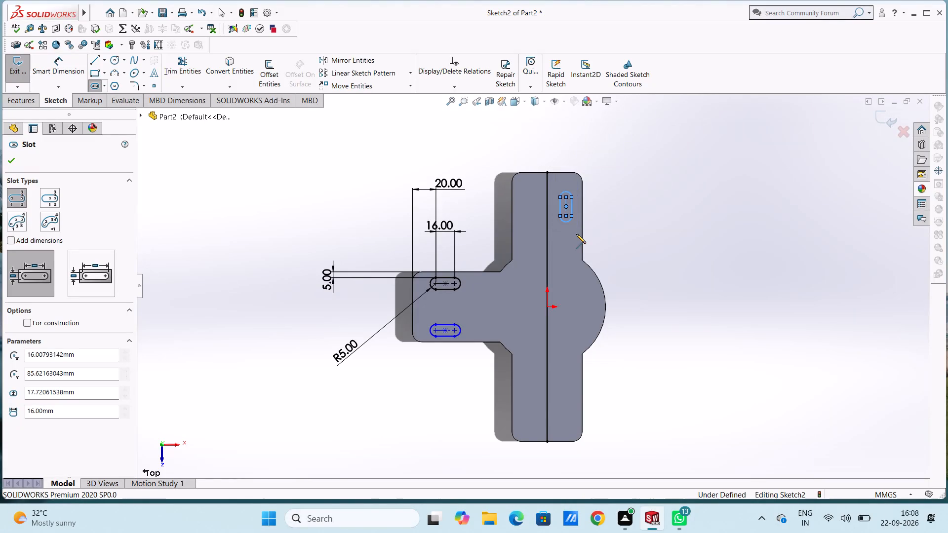
key("Escape")
key("Escape")
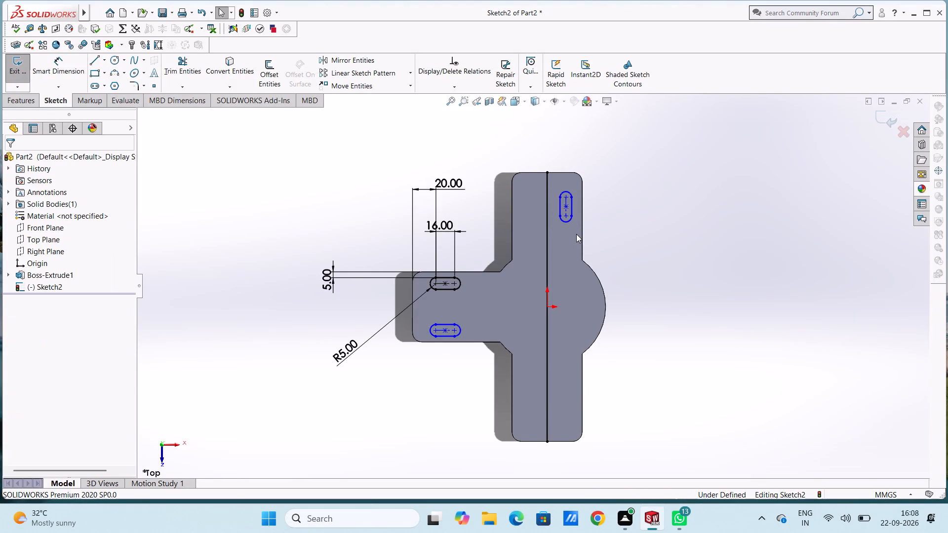
Add a radius dimension to the vertical slot's upper end arc, accepting the proposed value.
left_click(53, 66)
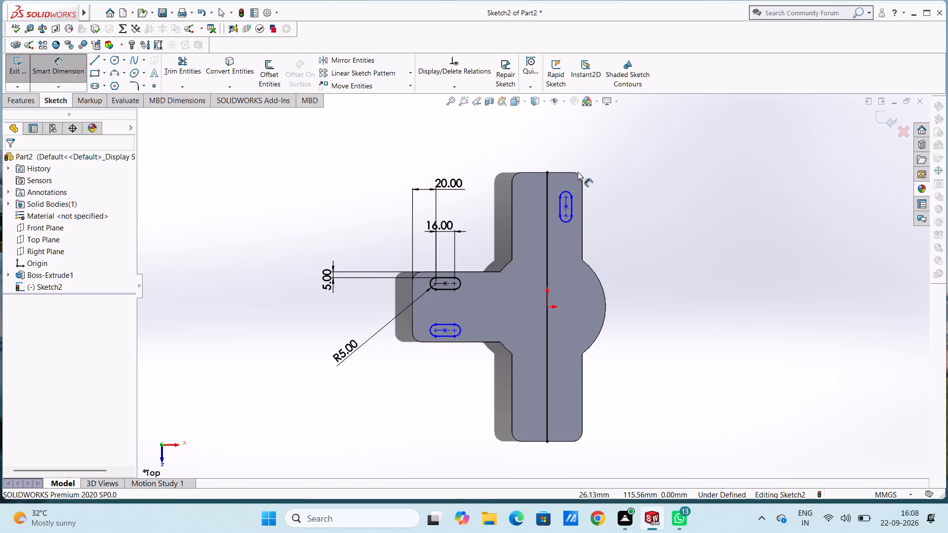
left_click(565, 190)
left_click(732, 146)
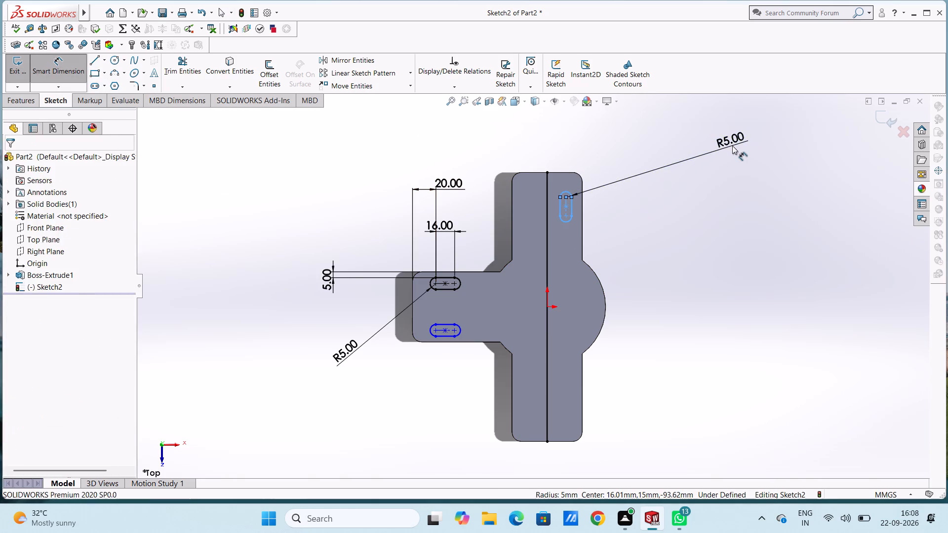
left_click(691, 129)
left_click(604, 132)
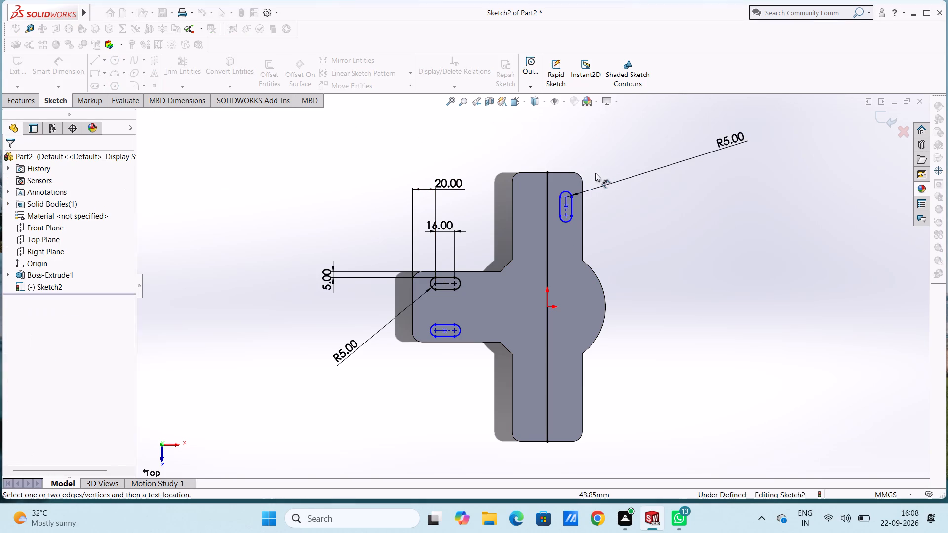
Add a length dimension to the vertical slot's right straight side, accepting the proposed value.
left_click(572, 203)
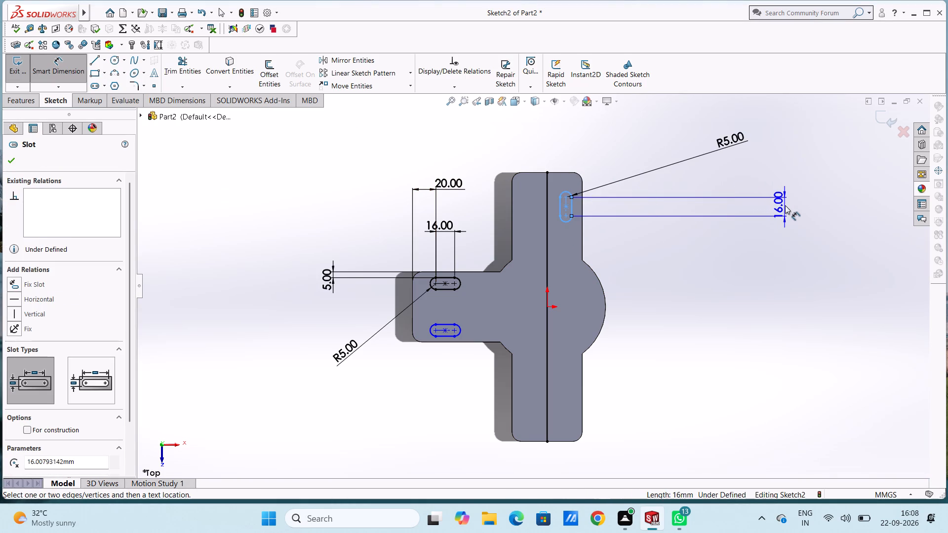
left_click(785, 205)
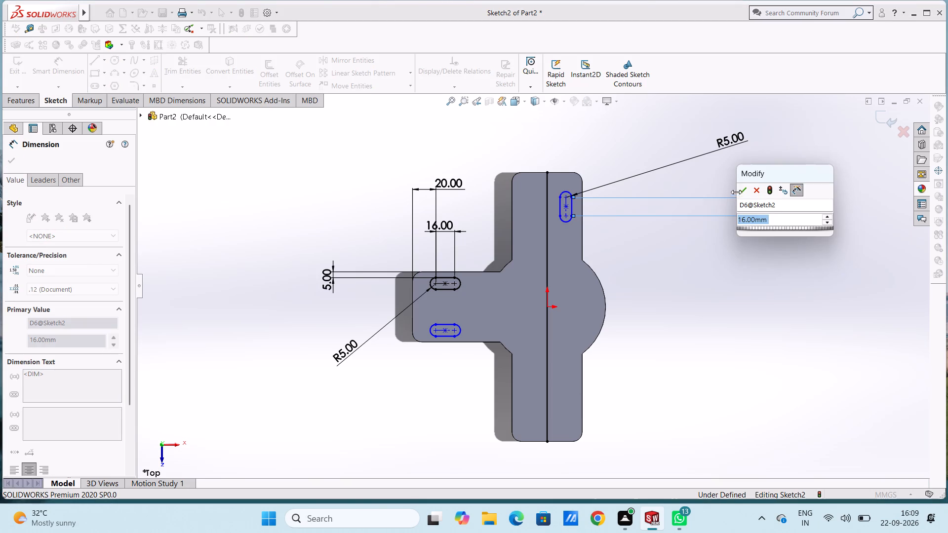
left_click(741, 190)
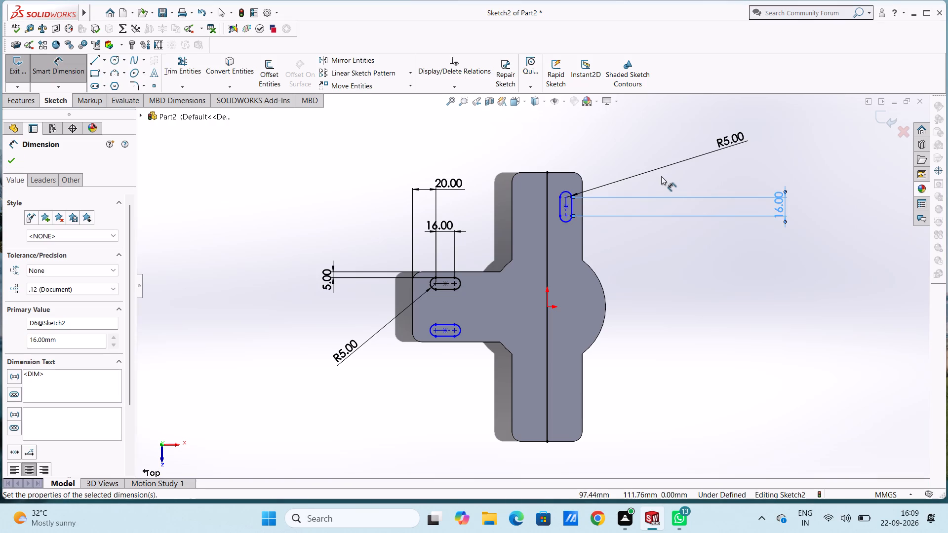
Dimension the vertical slot's upper arc centre 20 mm from the upper arm's end edge.
left_click(662, 176)
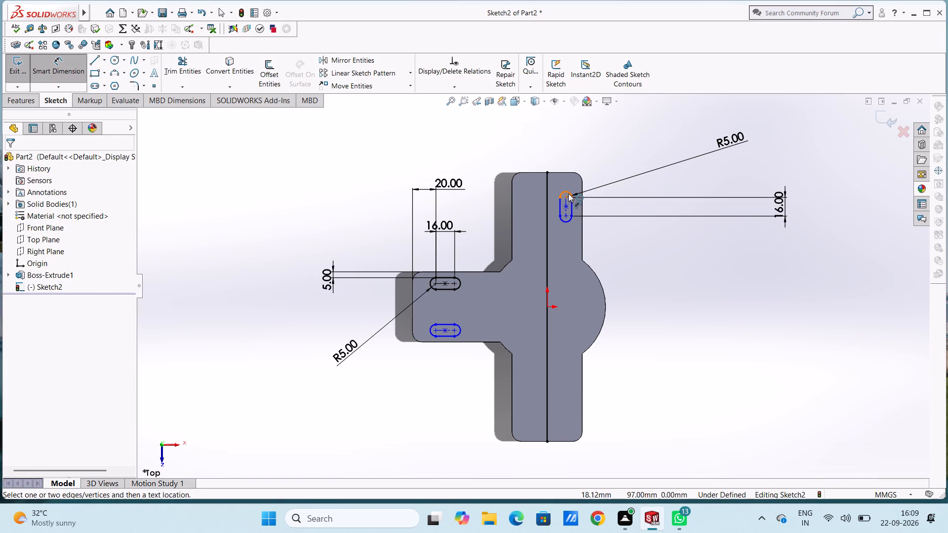
left_click(567, 196)
left_click(569, 171)
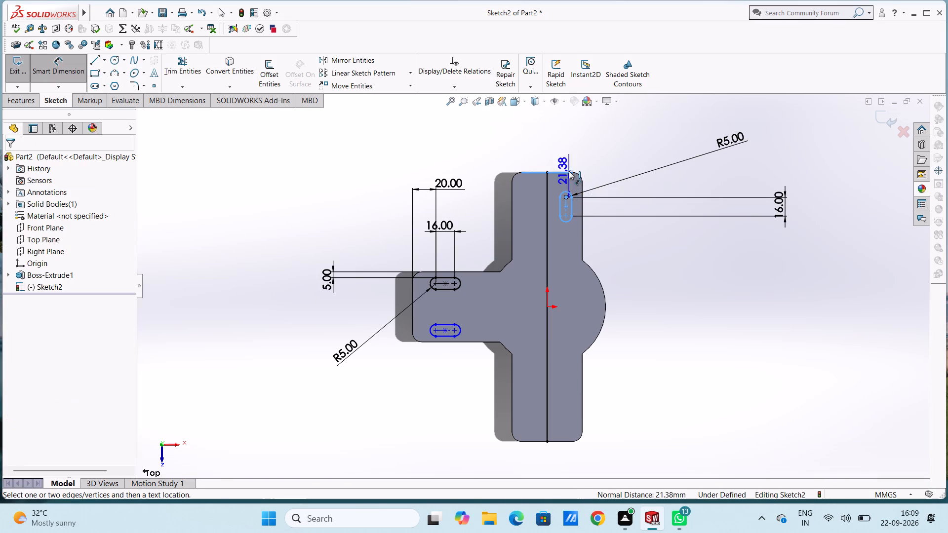
left_click(707, 188)
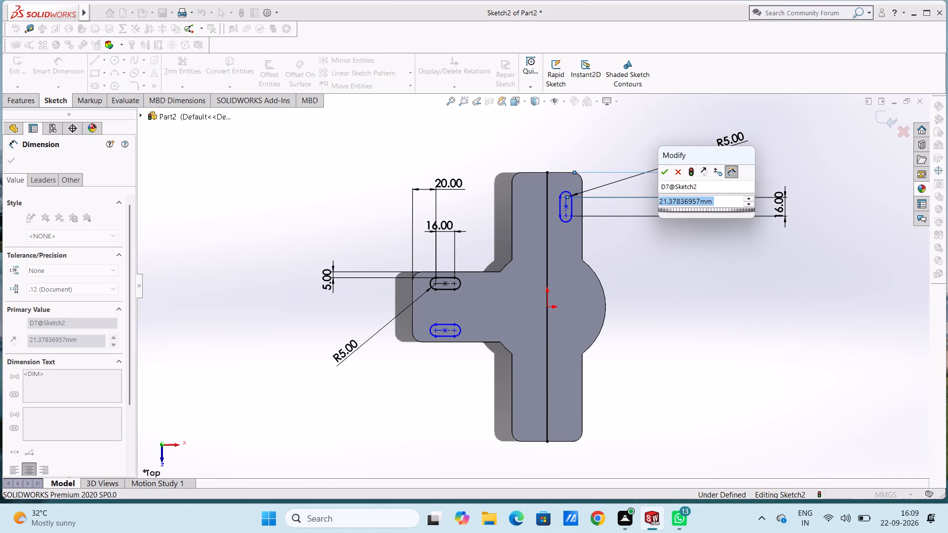
type("20")
key("Return")
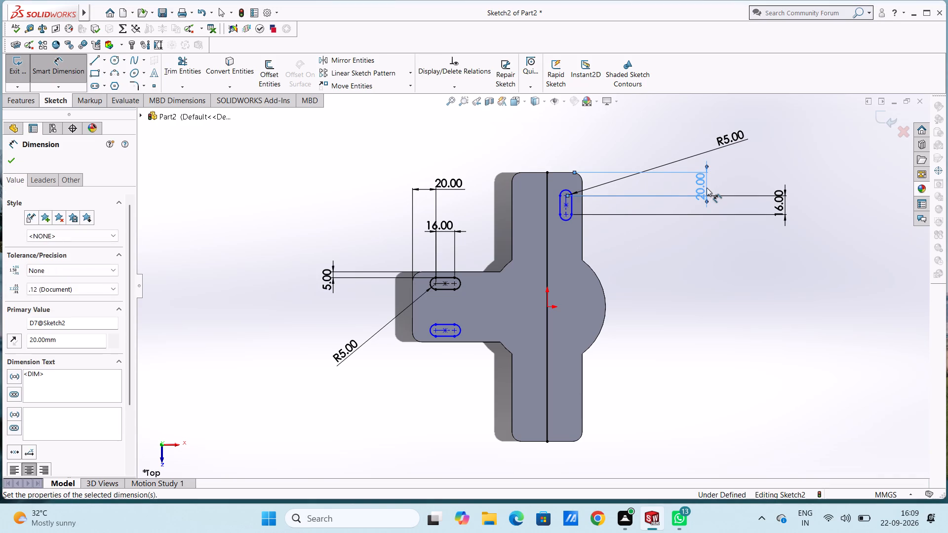
left_click(671, 239)
Dimension the vertical slot's right straight side 5 mm from the upper arm's right edge.
left_click(572, 201)
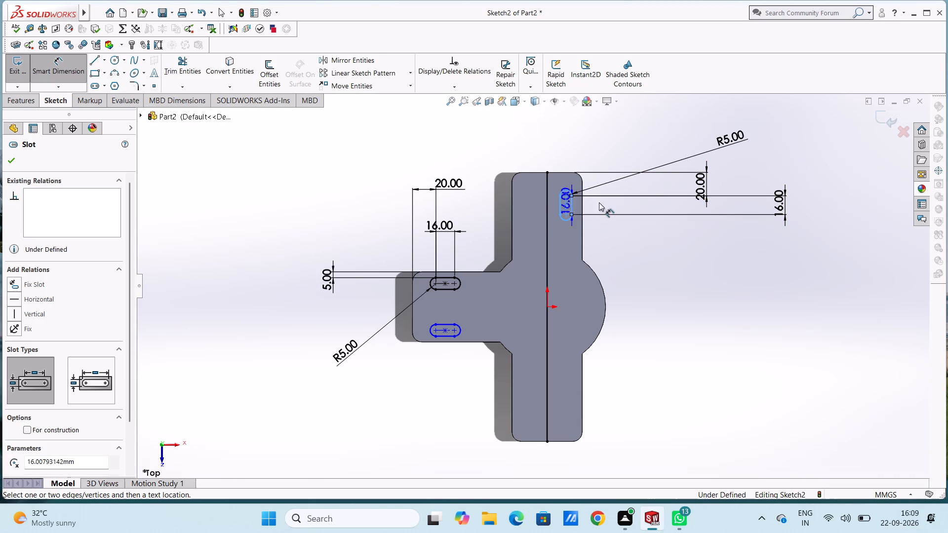
left_click(583, 204)
left_click(580, 127)
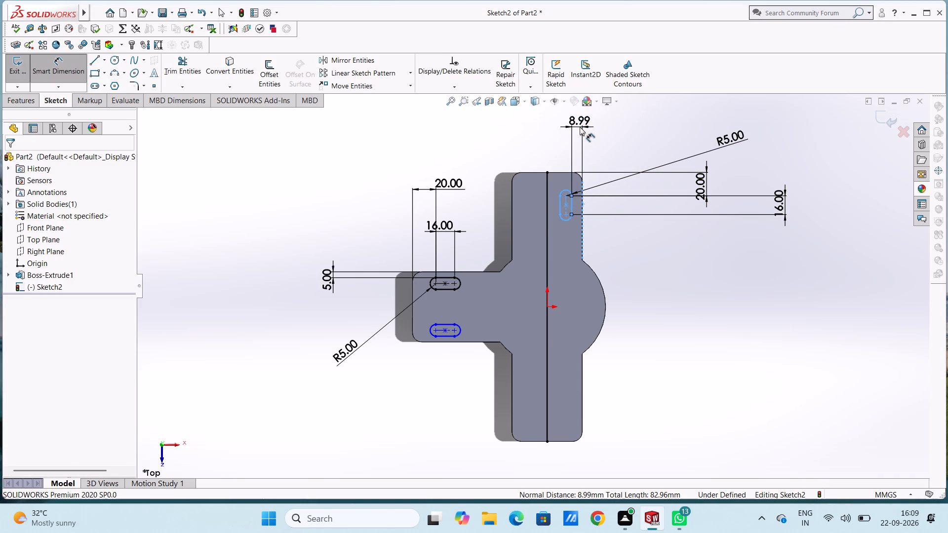
key("5")
key("Return")
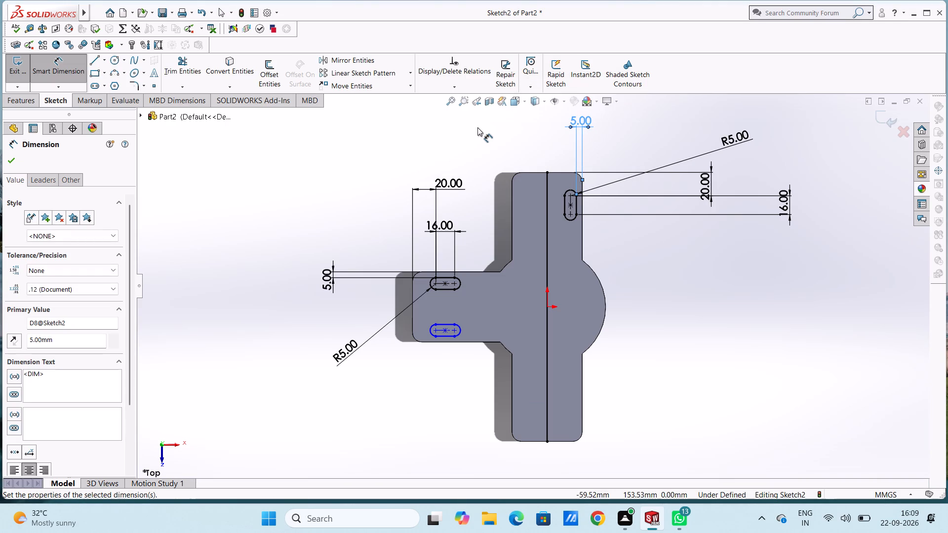
left_click_drag(478, 135, 479, 147)
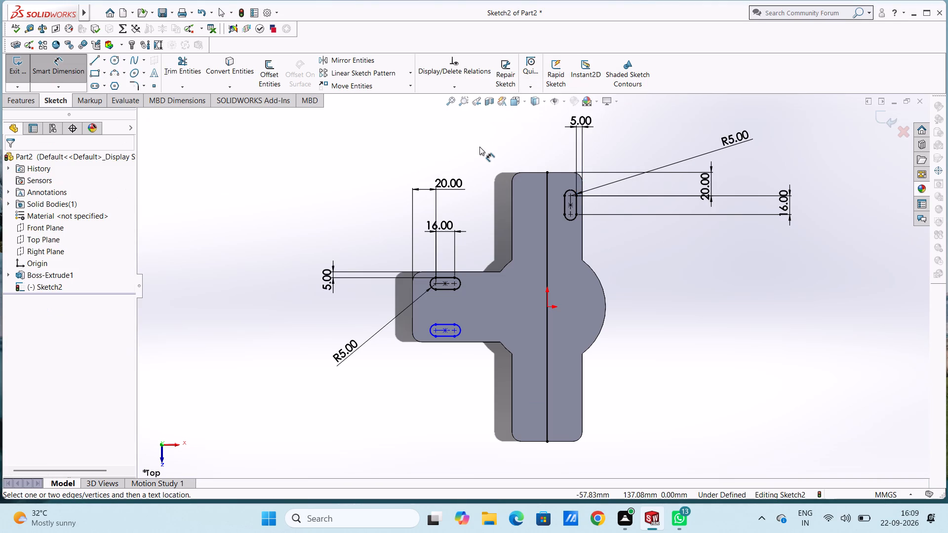
key("Escape")
key("Escape")
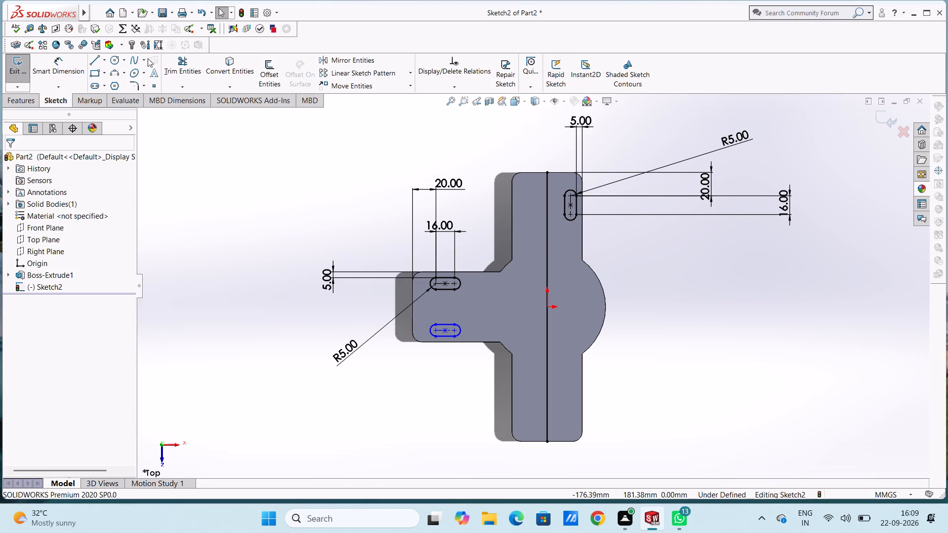
Mirror the vertical slot about the vertical sketch line, keeping the original as a copy.
left_click(333, 62)
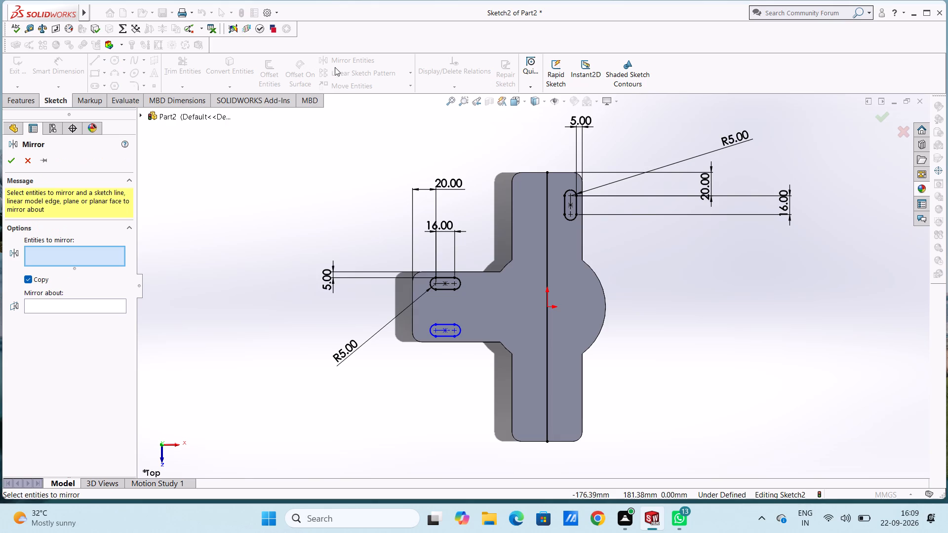
left_click(569, 189)
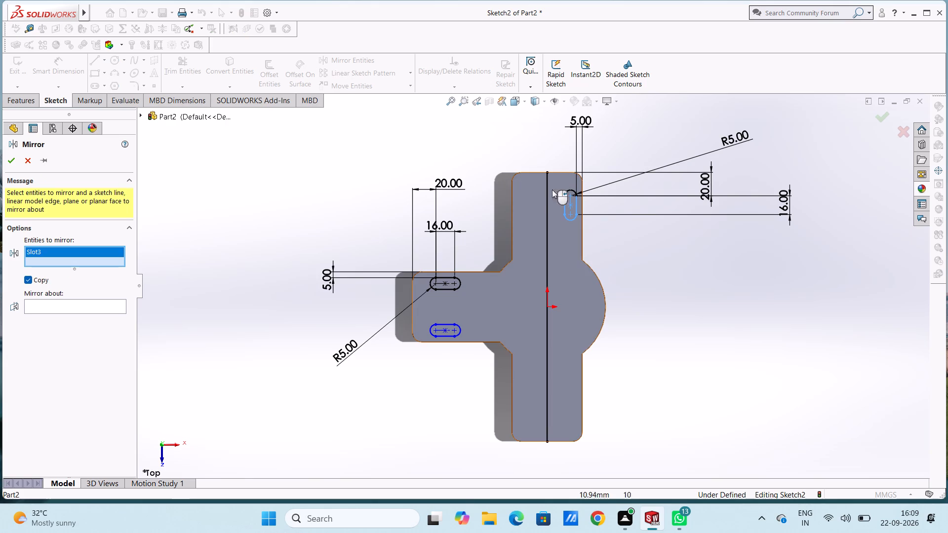
left_click(107, 302)
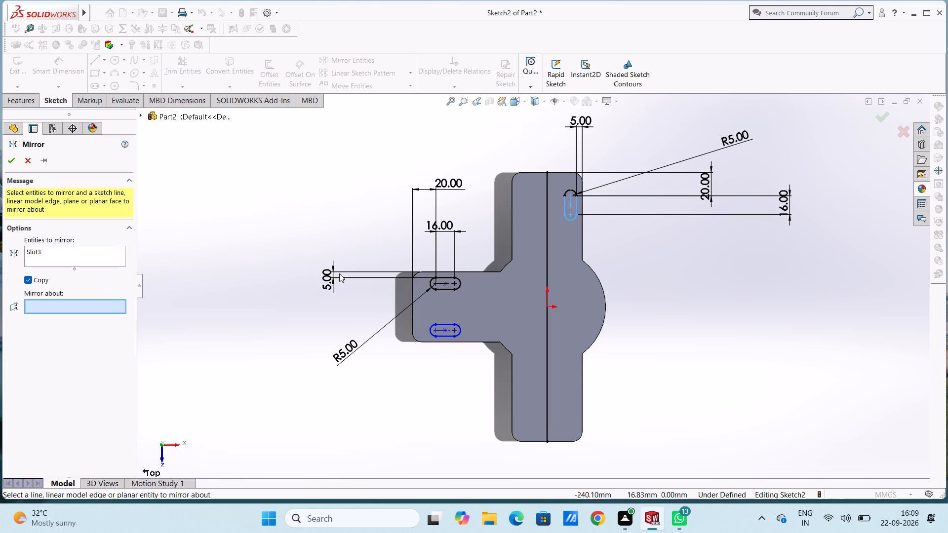
left_click(548, 206)
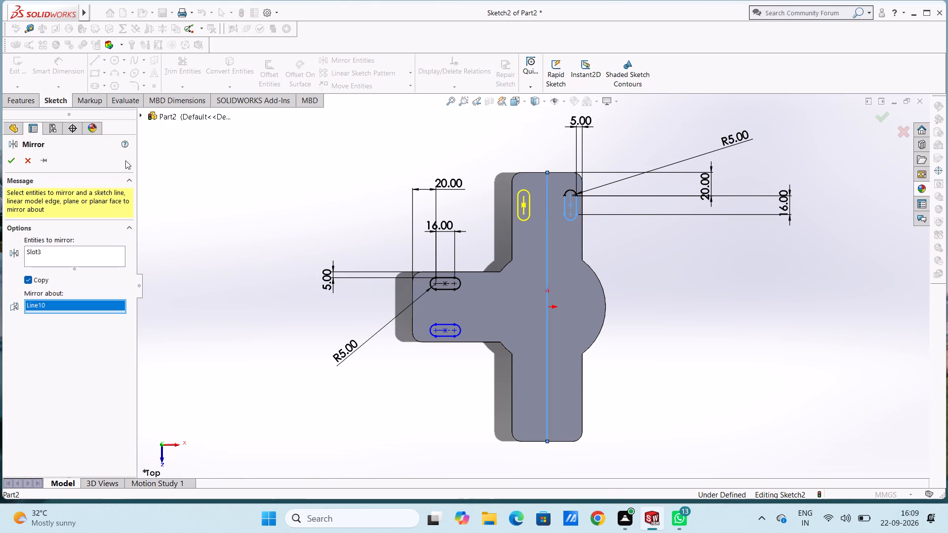
left_click(12, 159)
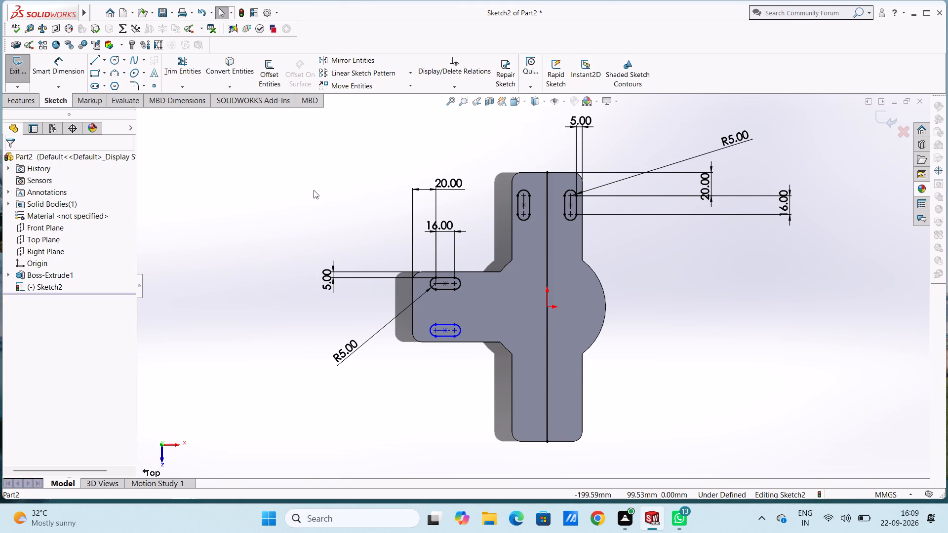
Sketch a horizontal line about 165 mm long from the left arm's end edge midpoint through the origin to the hub's arc.
left_click(96, 60)
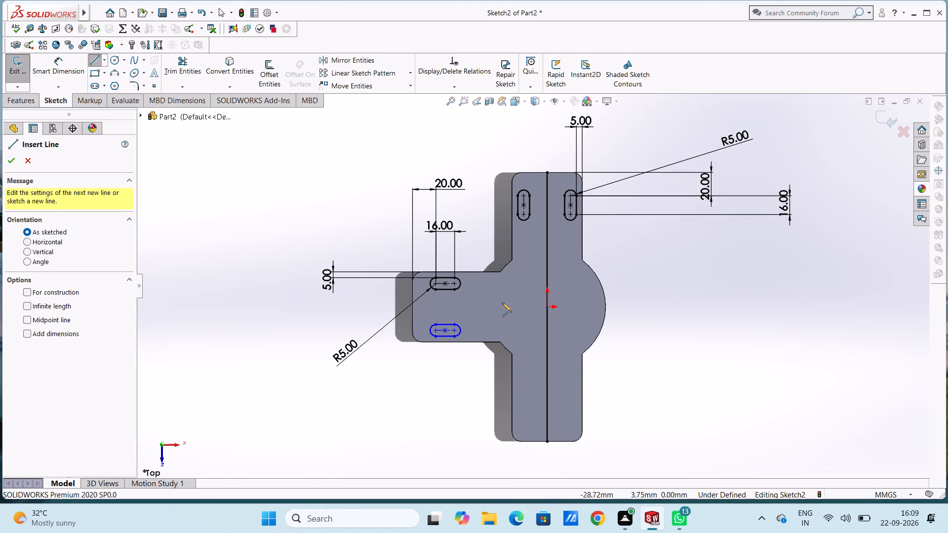
left_click(412, 307)
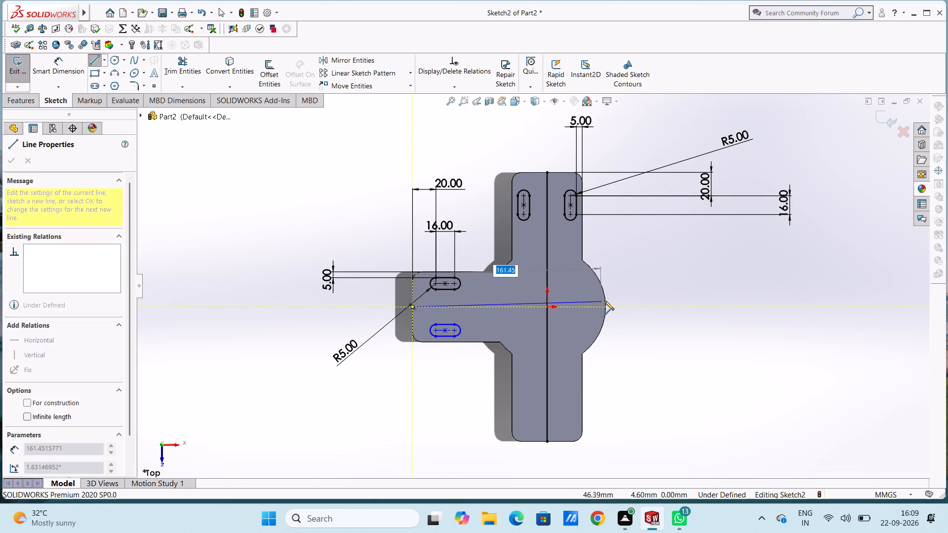
left_click(605, 306)
key("Escape")
key("Escape")
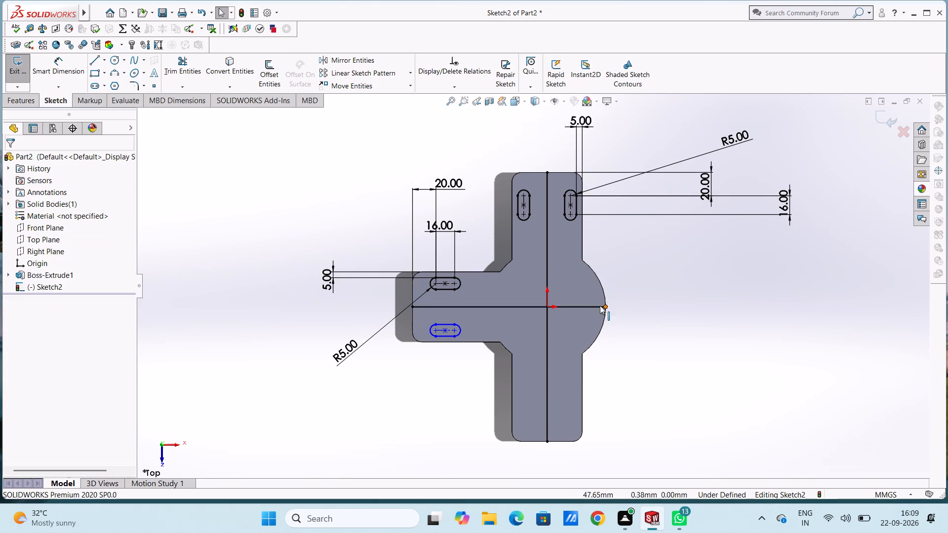
key("Escape")
Mirror both upper arm slots about the horizontal sketch line onto the lower arm, keeping the originals.
left_click(370, 57)
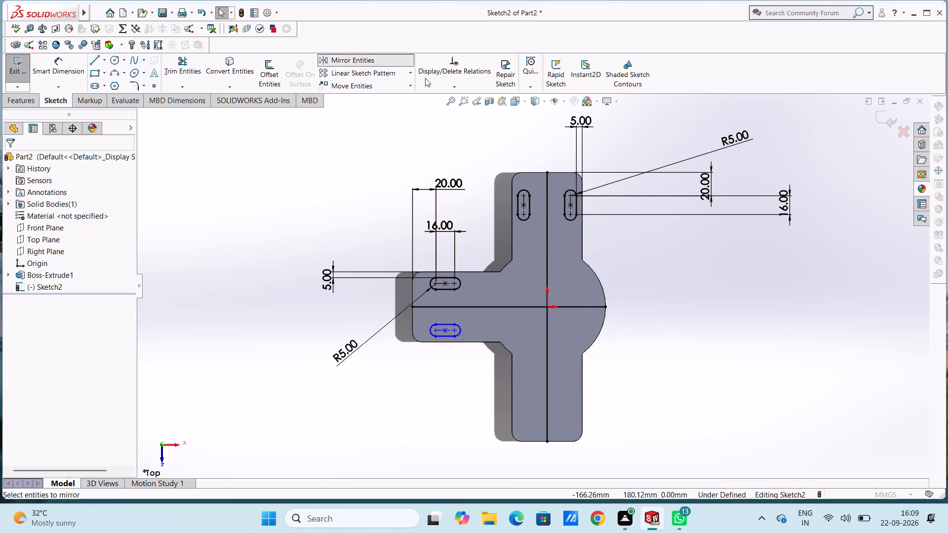
left_click(523, 190)
left_click(571, 189)
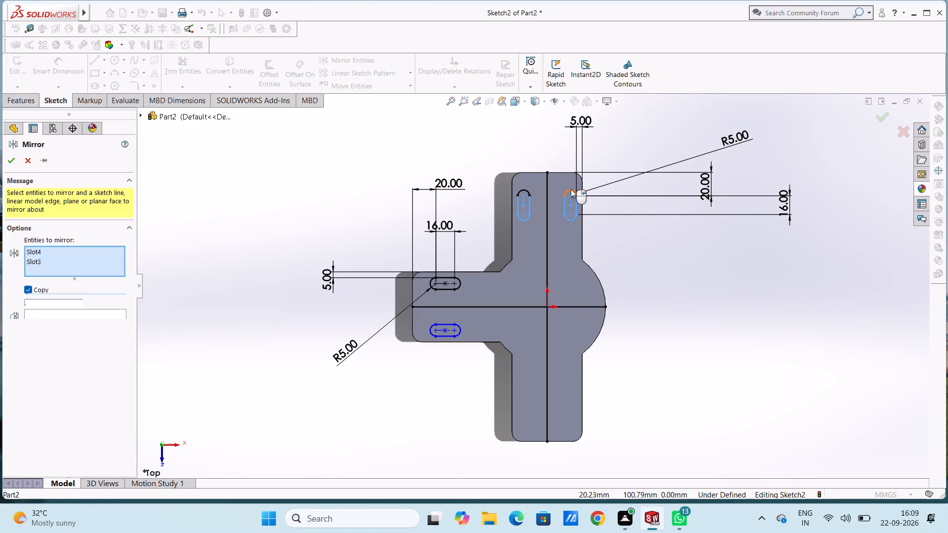
left_click(110, 313)
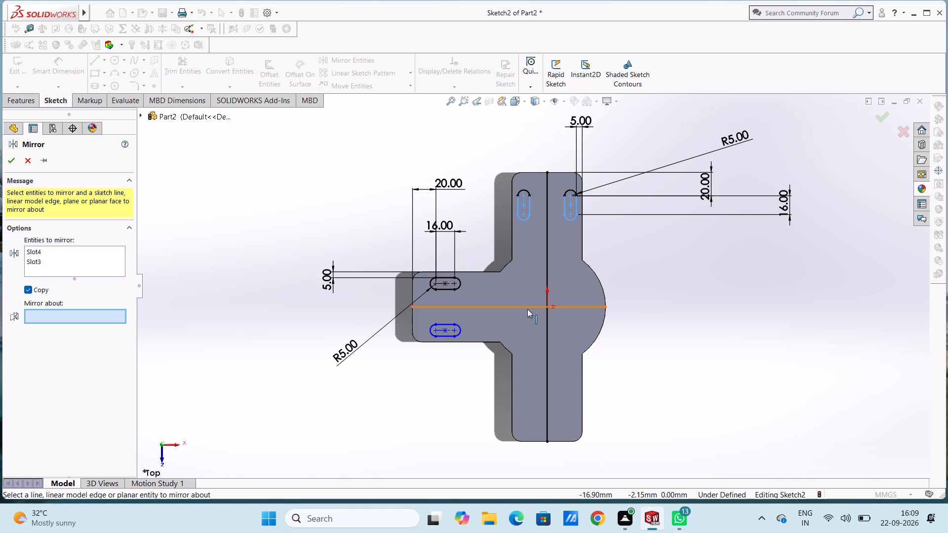
left_click(531, 306)
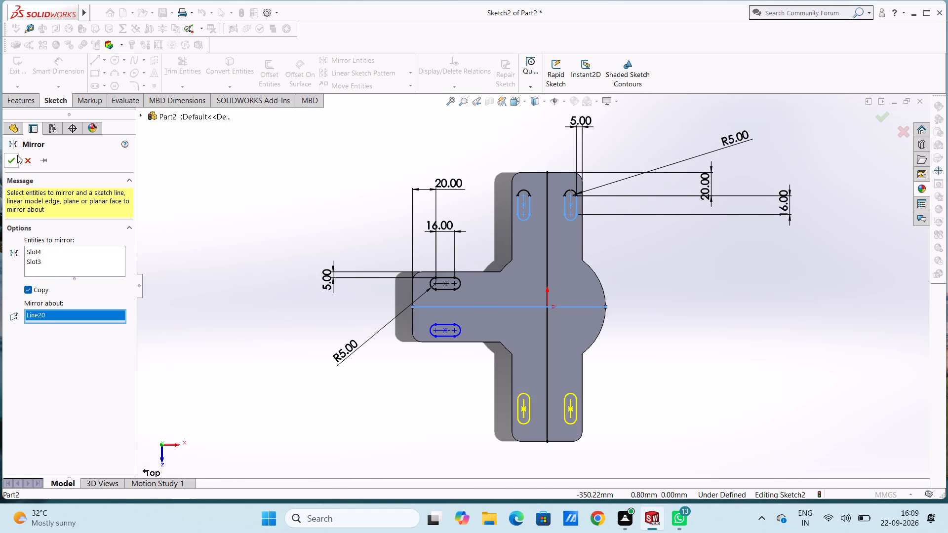
left_click(11, 162)
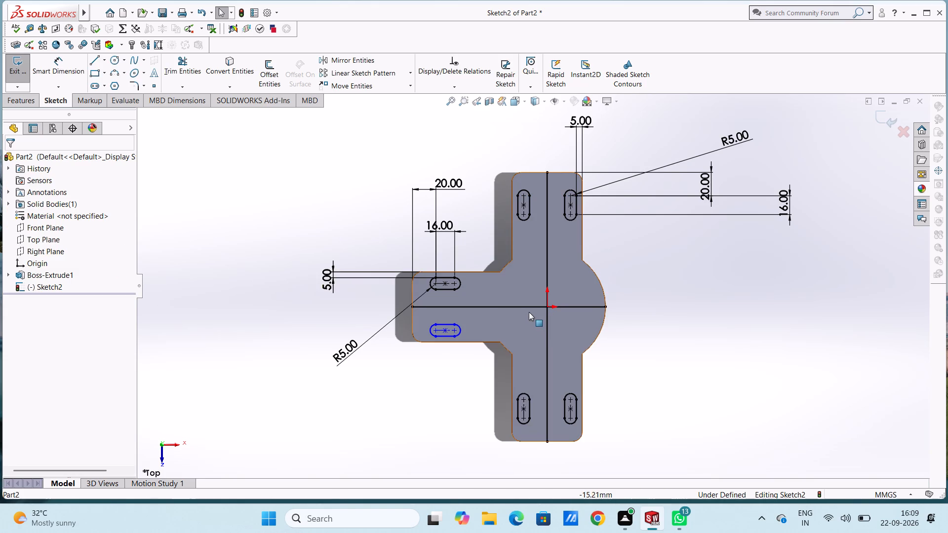
Delete the horizontal and vertical sketch lines used for mirroring the slots.
left_click(527, 309)
key("Delete")
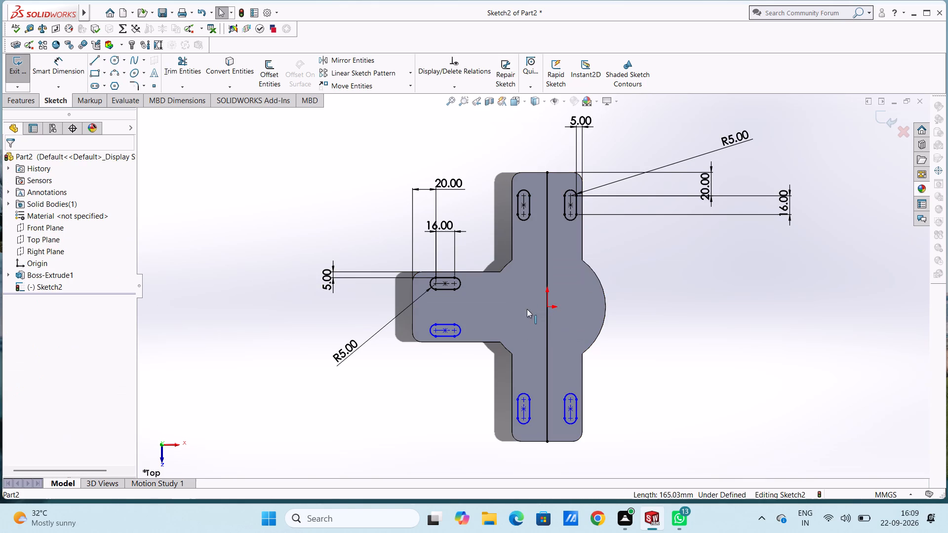
left_click(547, 263)
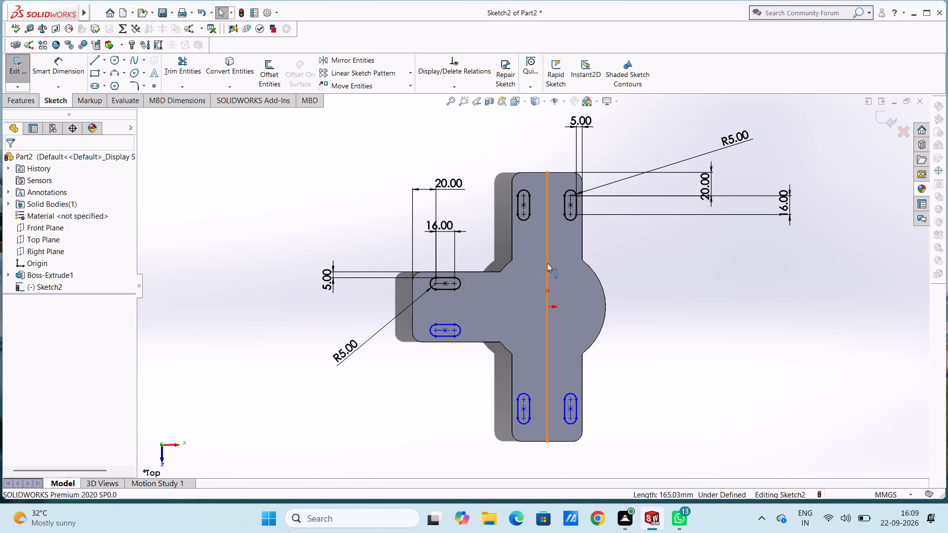
key("Delete")
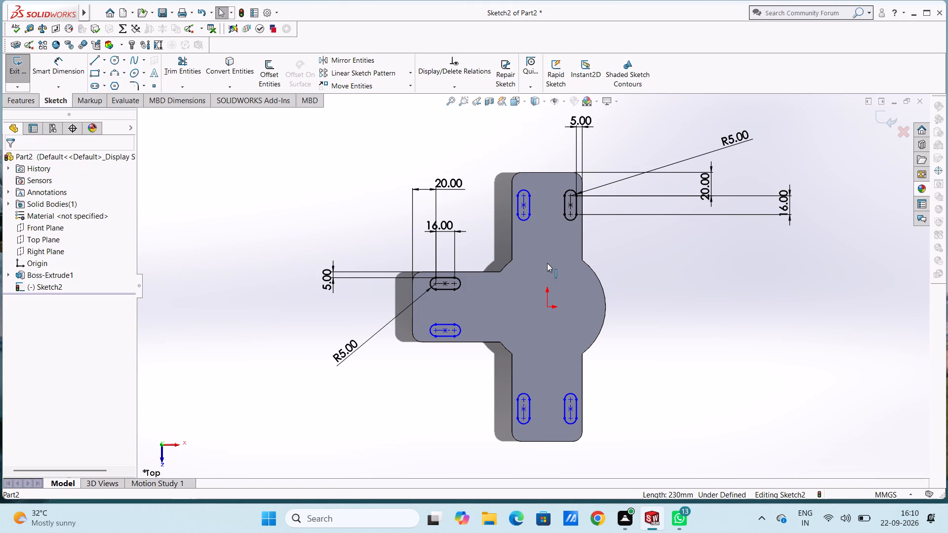
key("Escape")
key("Escape")
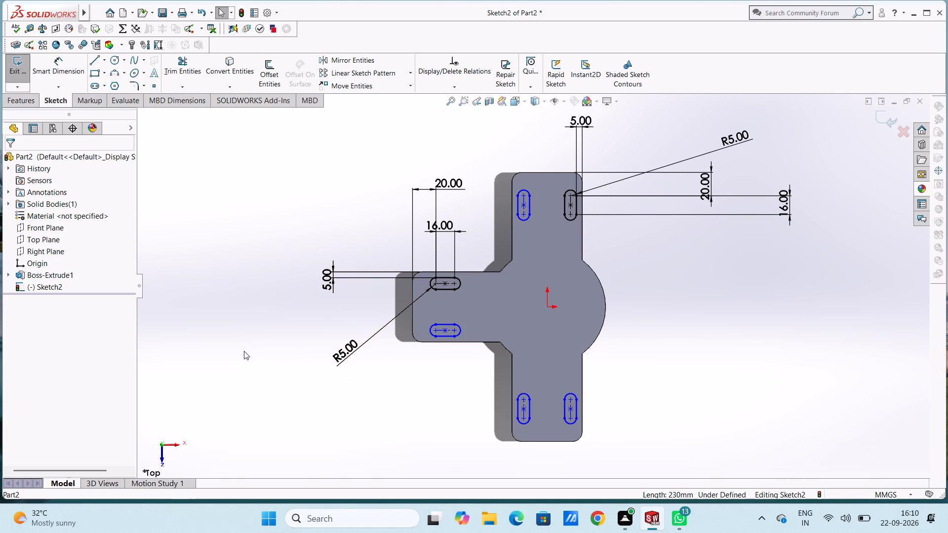
Cut-extrude the six slots through the plate with a blind depth of 15 mm.
left_click(16, 100)
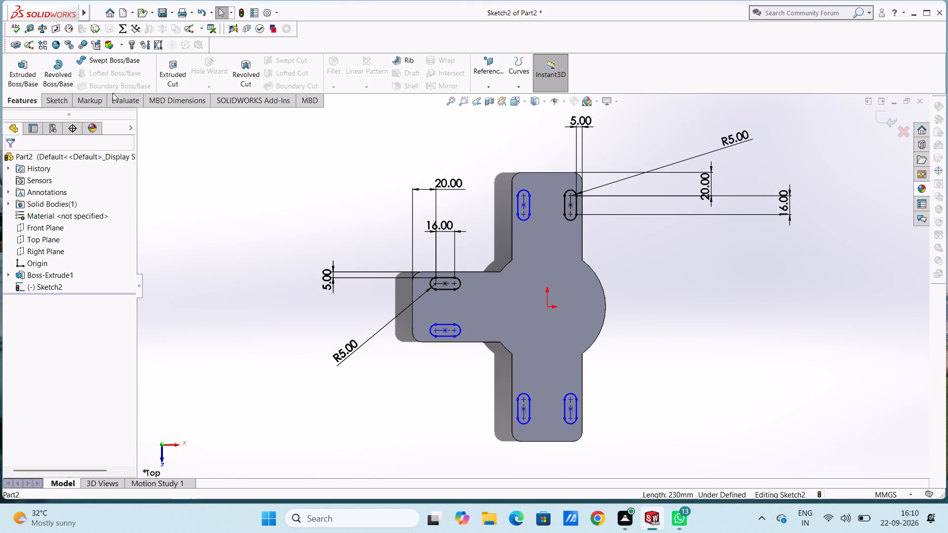
left_click(173, 70)
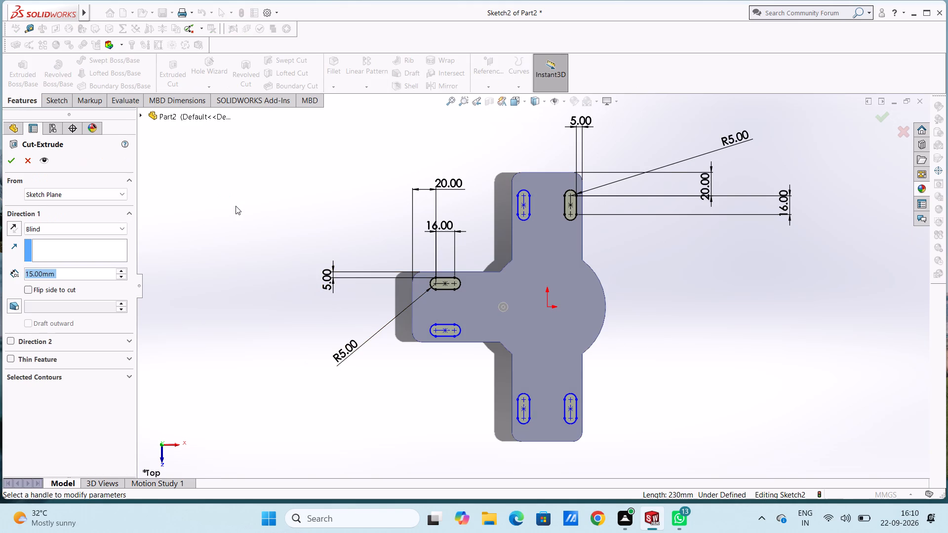
left_click(12, 160)
left_click(215, 184)
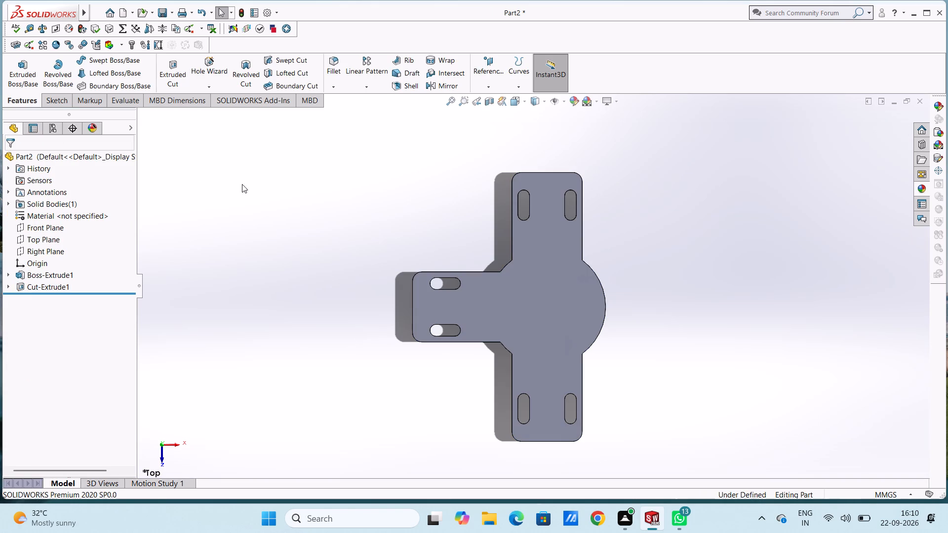
Open a new sketch on the plate's top face, viewed from the top.
middle_click_drag(302, 180, 186, 205)
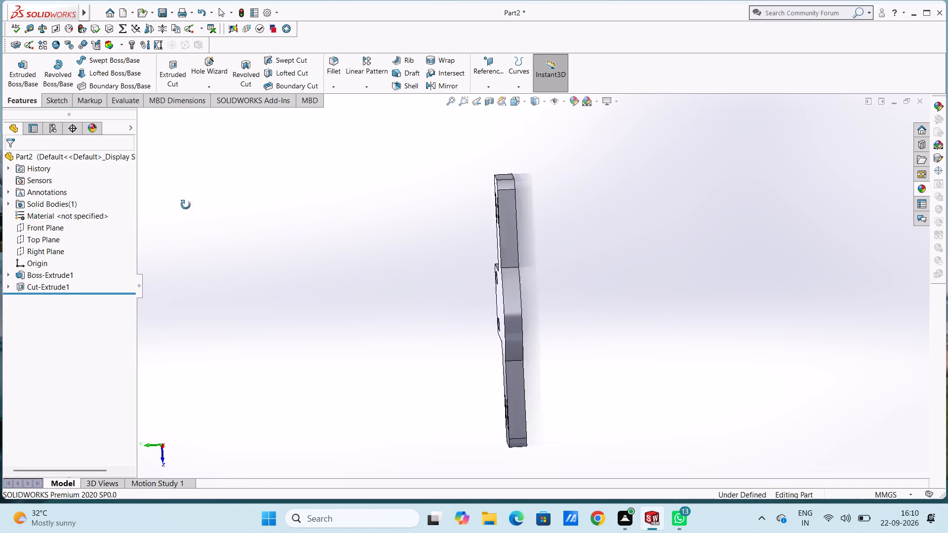
middle_click_drag(186, 205, 186, 211)
middle_click_drag(223, 217, 347, 222)
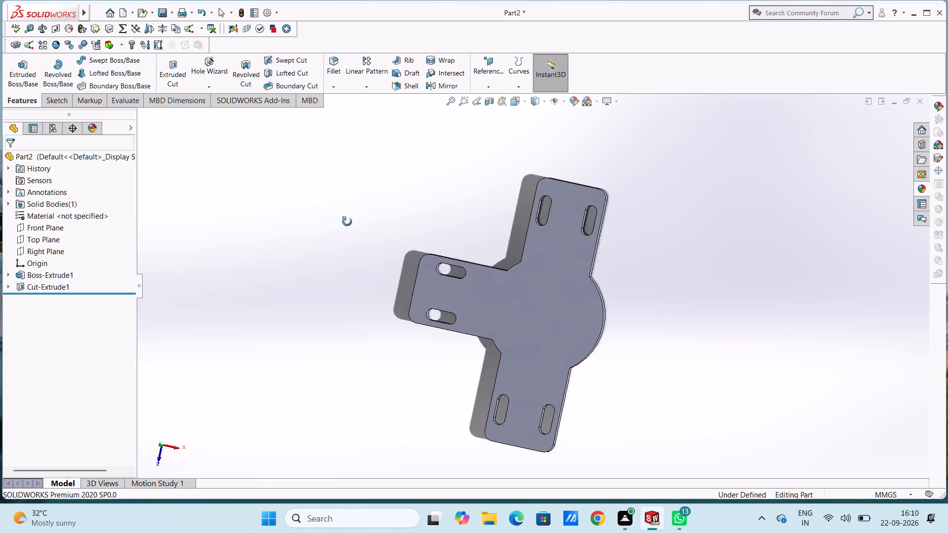
middle_click_drag(347, 222, 333, 230)
middle_click(331, 230)
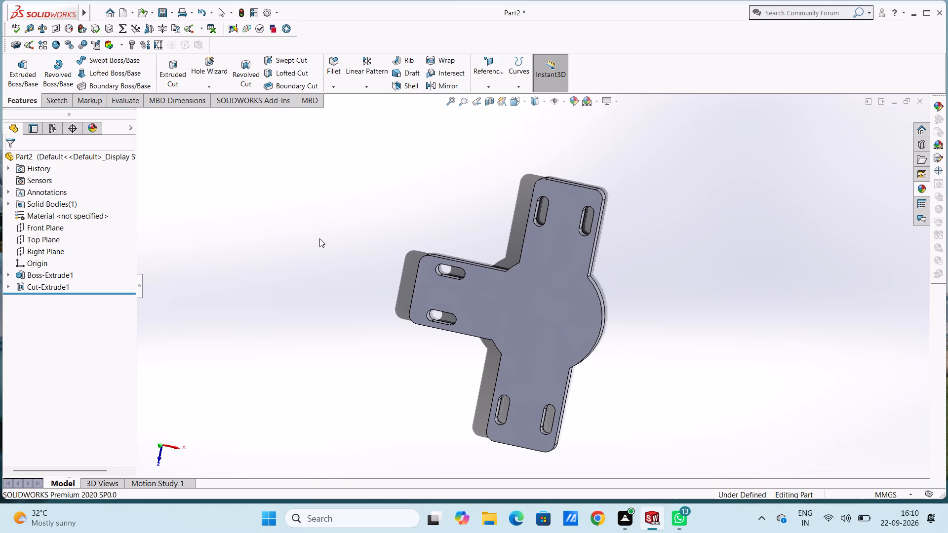
key("ctrl+5")
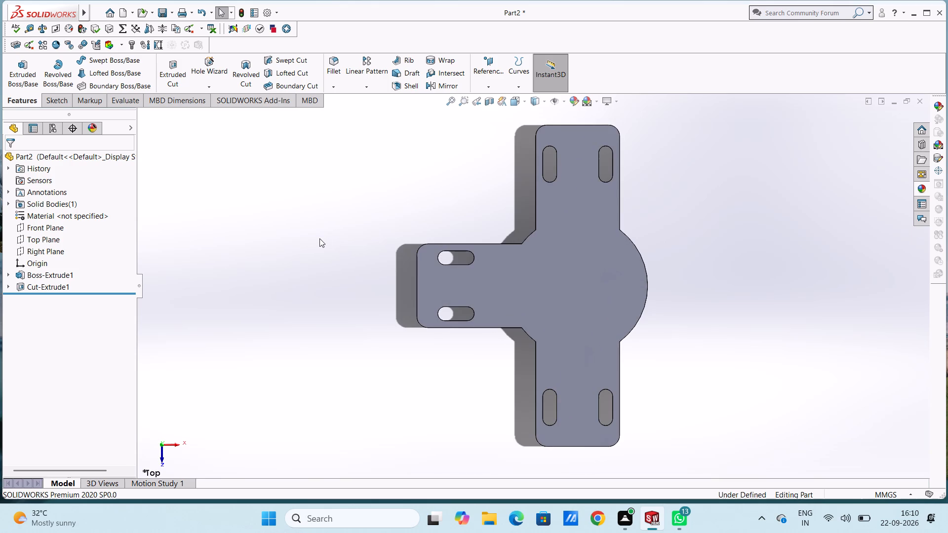
left_click(538, 270)
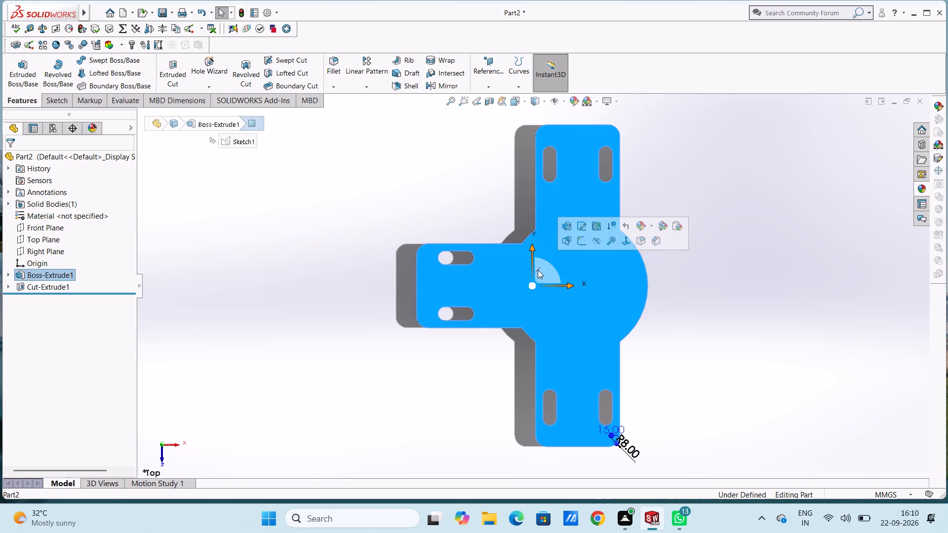
left_click(581, 239)
left_click(445, 211)
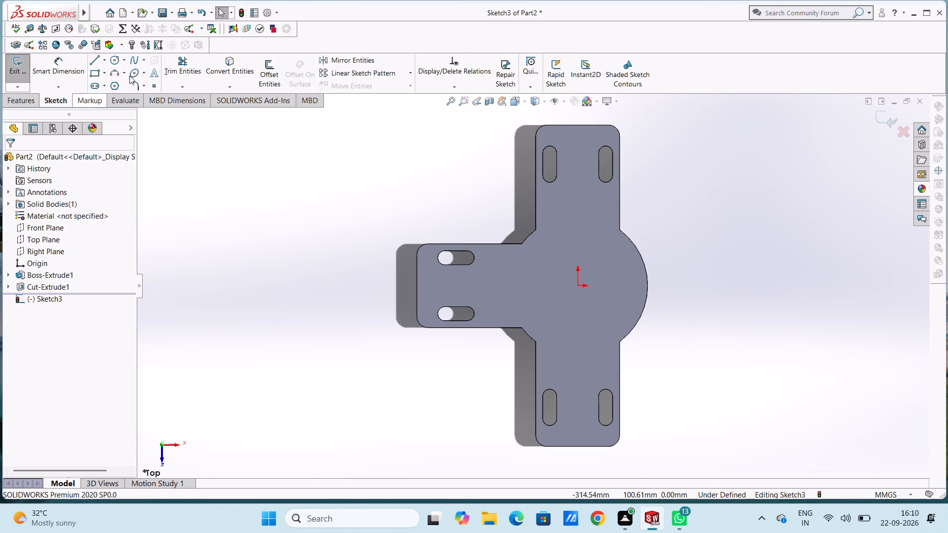
Sketch a circle of about 50 mm radius centred on the origin, matching the plate's rounded hub edge.
left_click(116, 61)
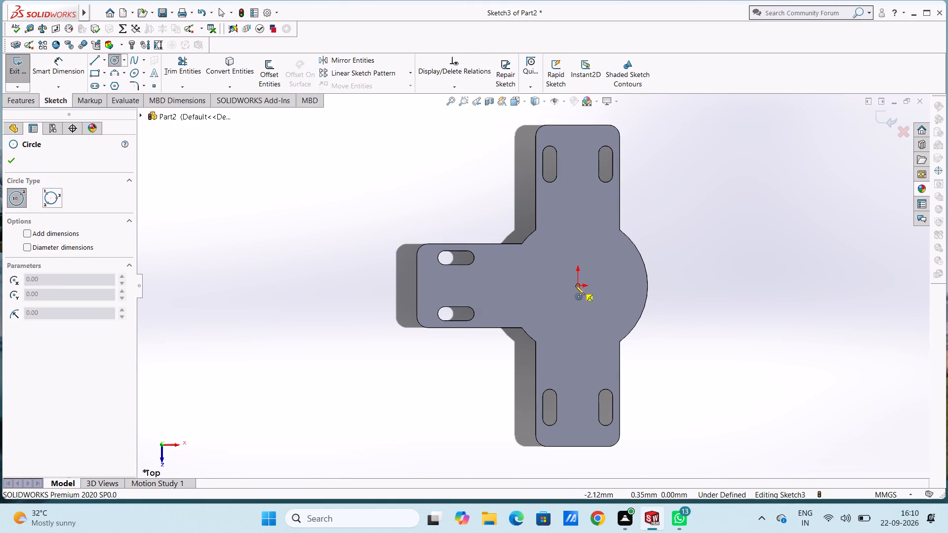
left_click(577, 285)
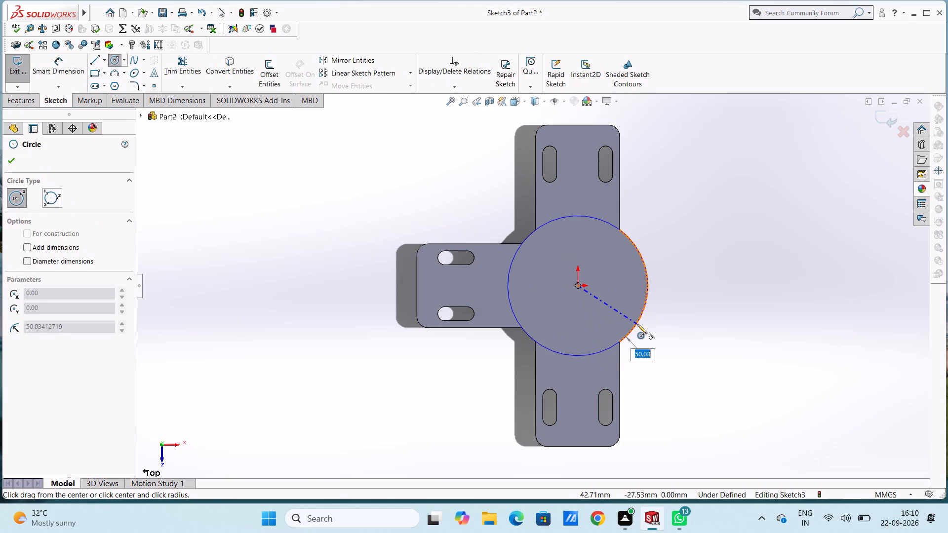
left_click(637, 324)
key("Escape")
key("Escape")
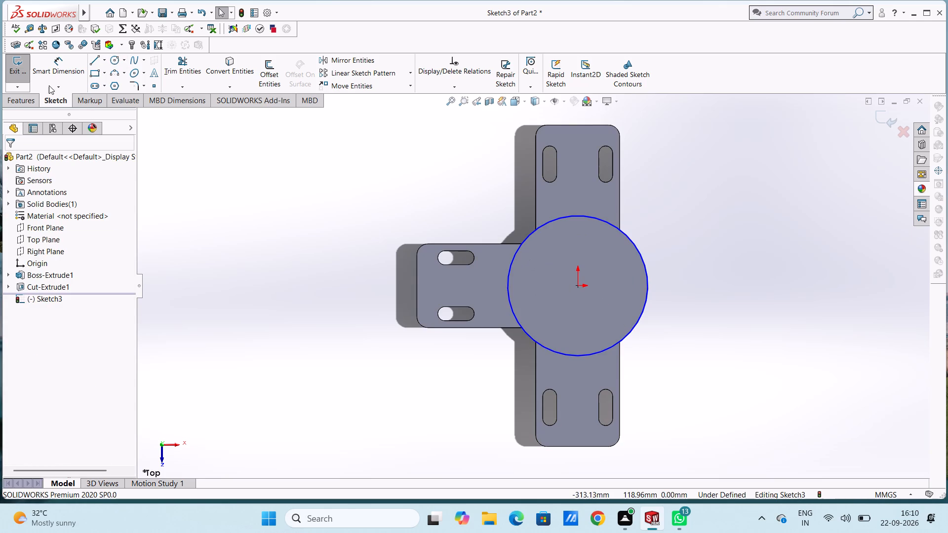
Dimension the hub circle's diameter at 100 mm.
left_click(52, 71)
left_click(526, 234)
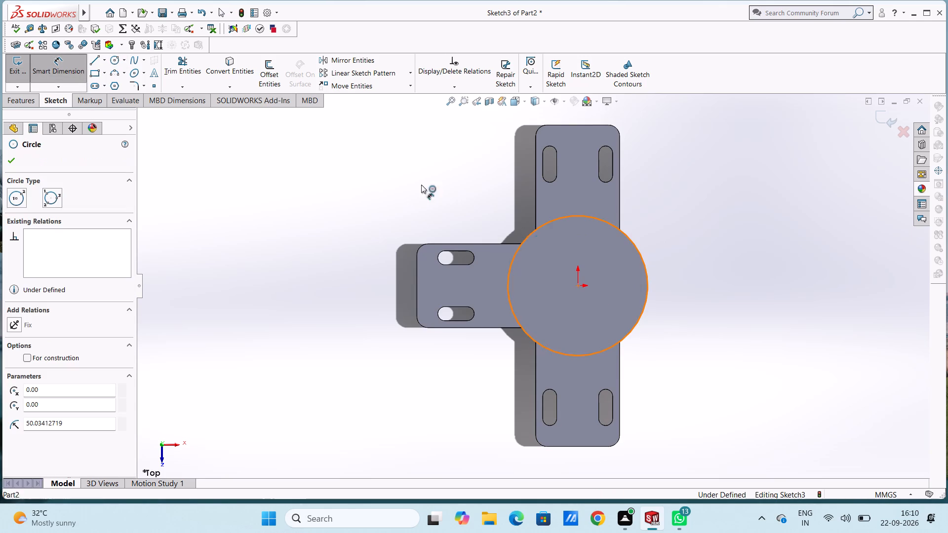
left_click(395, 131)
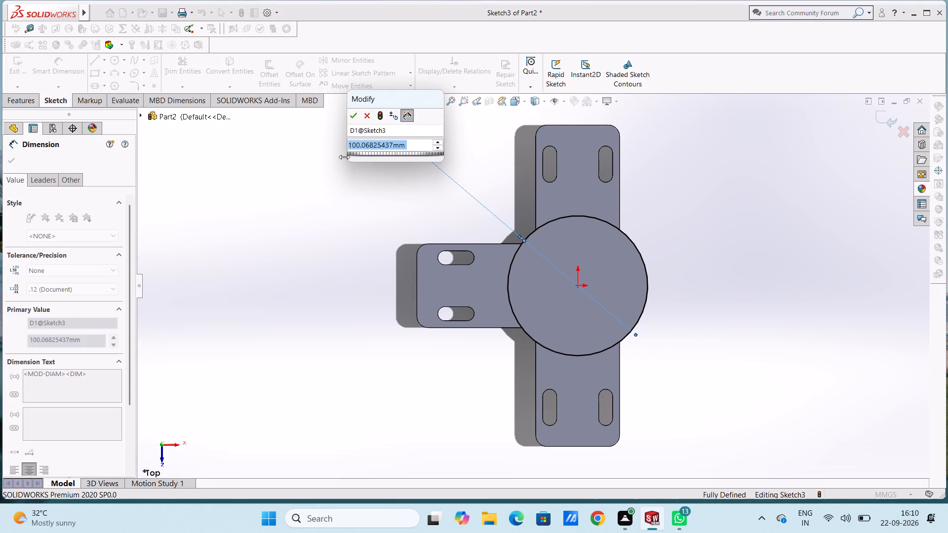
type("100")
key("Return")
left_click(366, 192)
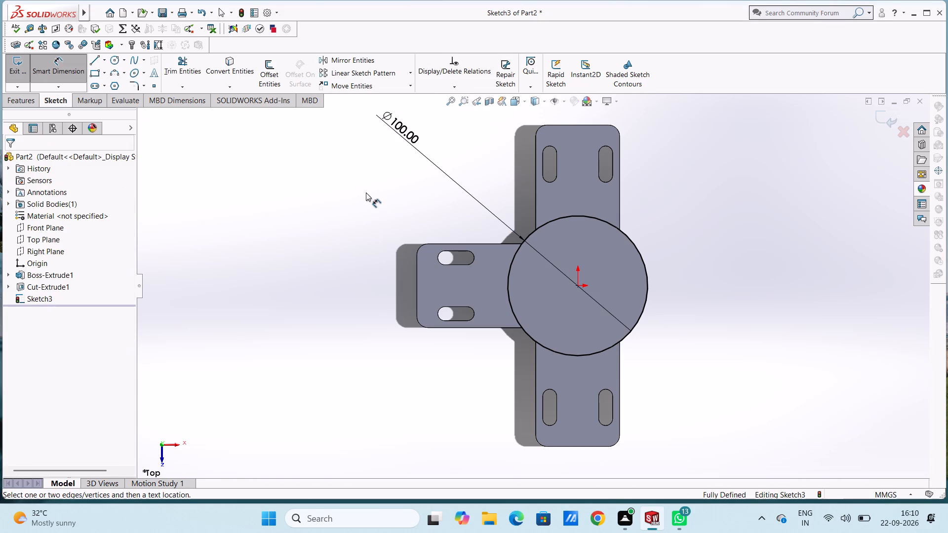
key("Escape")
key("Escape")
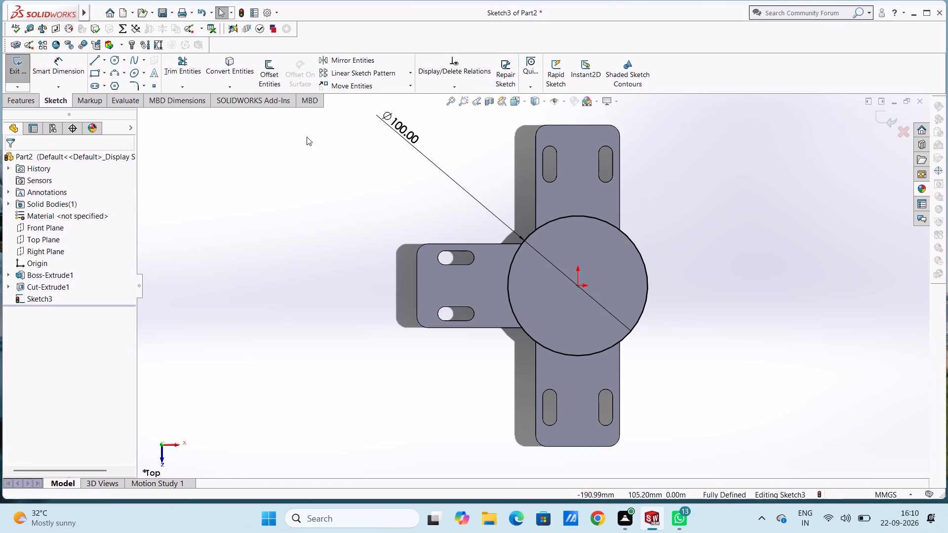
Extrude the hub circle upward from the plate as a blind boss 50 mm high, merged with the body.
left_click(25, 104)
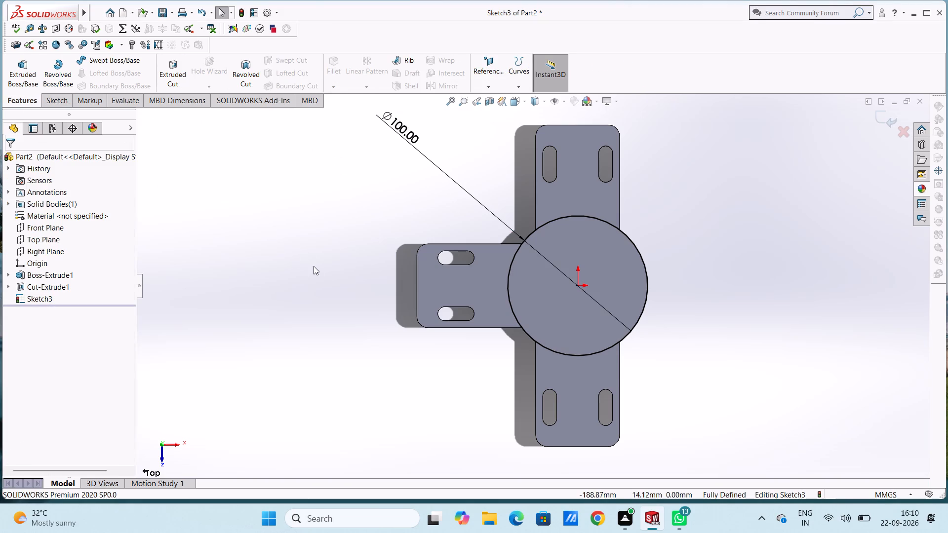
left_click(11, 68)
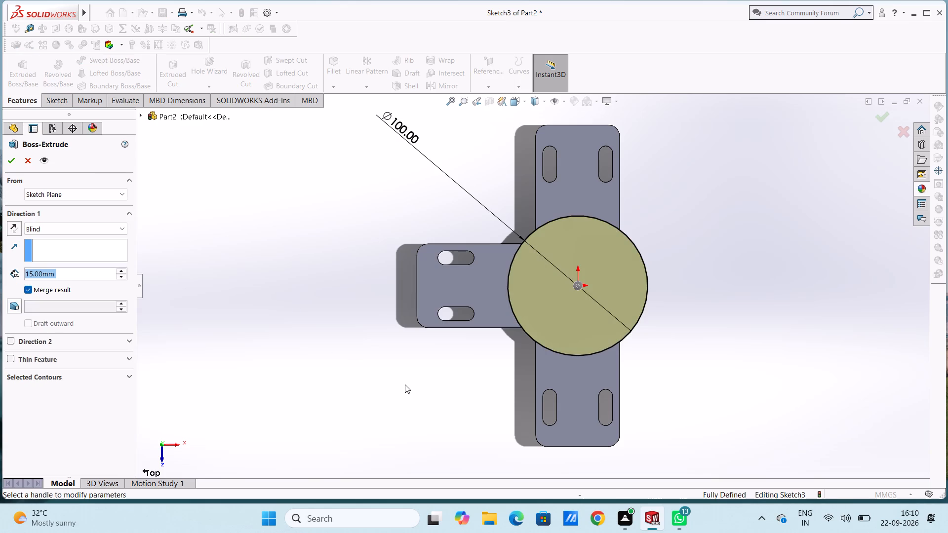
middle_click_drag(406, 384, 369, 212)
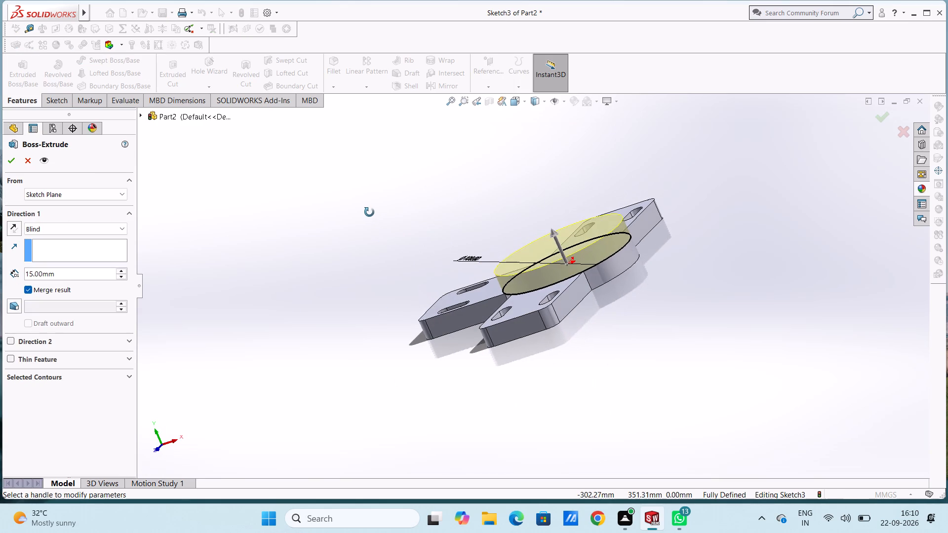
middle_click_drag(369, 212, 371, 212)
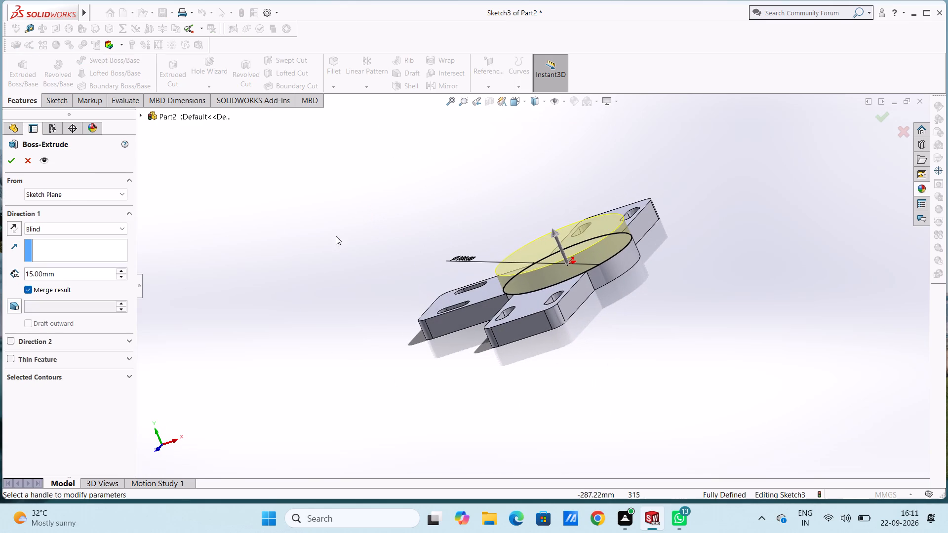
double_click(78, 271)
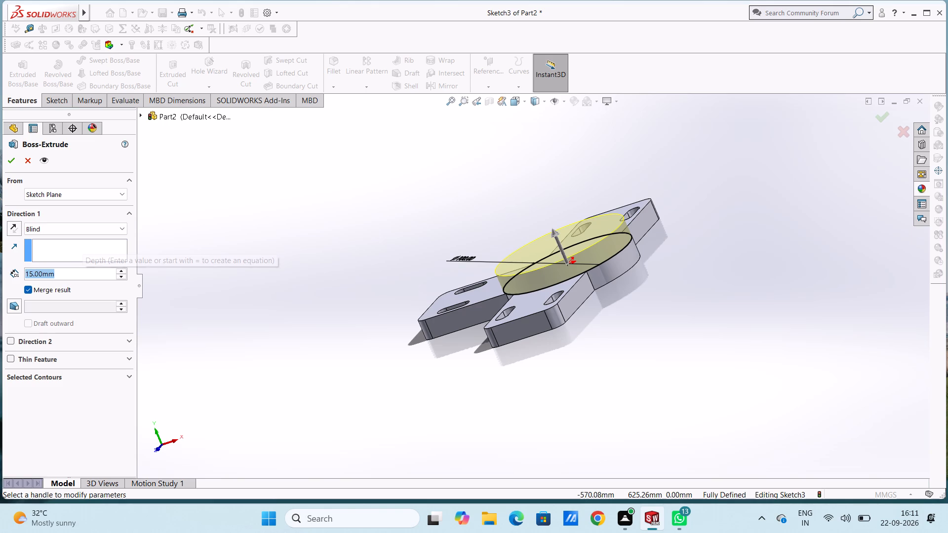
type("50")
key("Return")
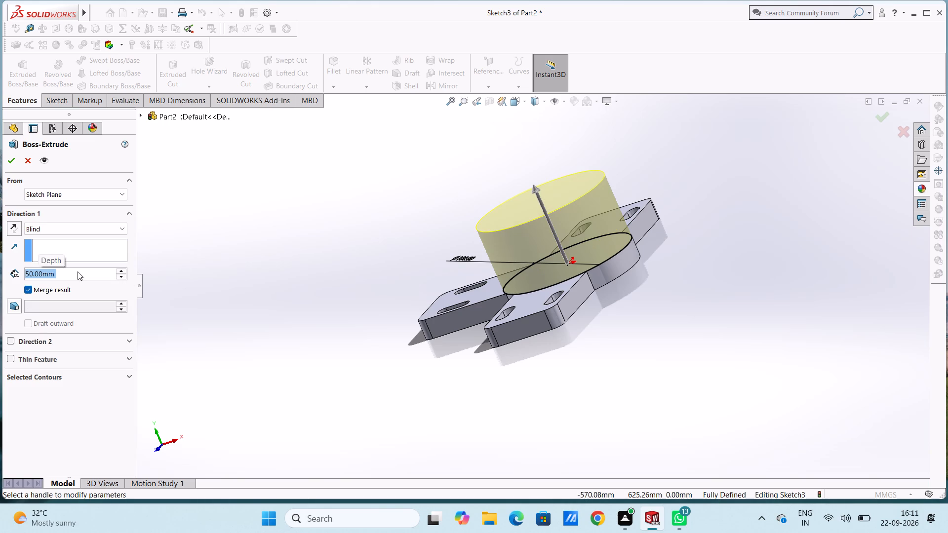
left_click(6, 157)
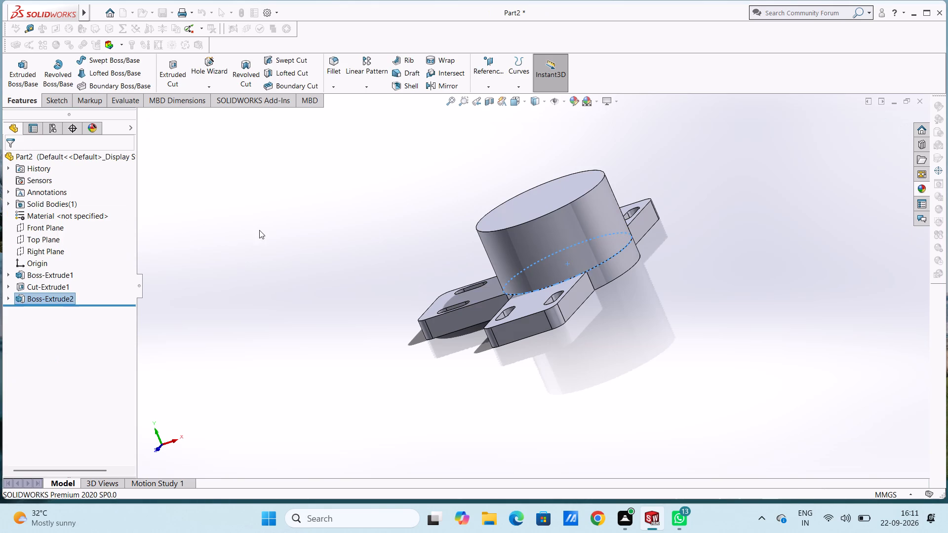
left_click(259, 230)
Open a new sketch on the cylindrical boss's top face, viewed from the top.
middle_click_drag(335, 260, 335, 260)
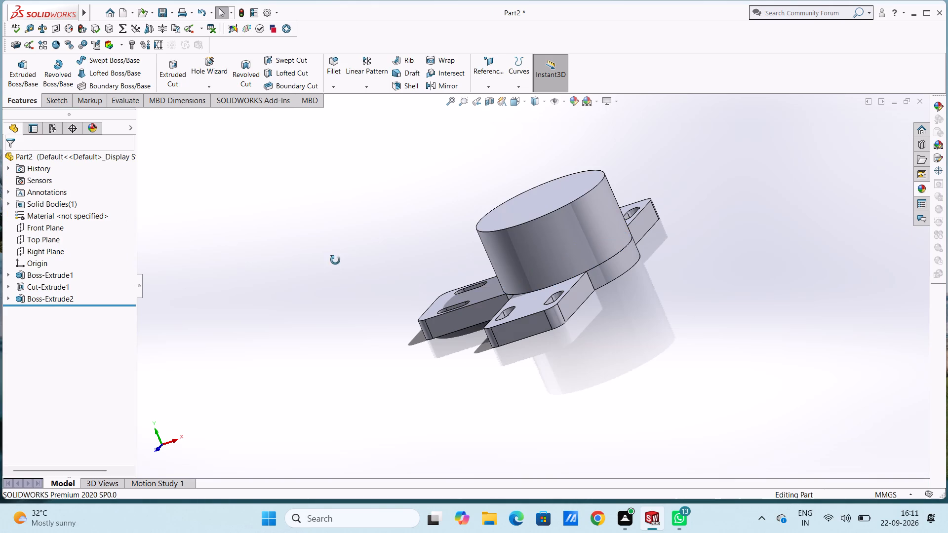
middle_click_drag(335, 260, 439, 126)
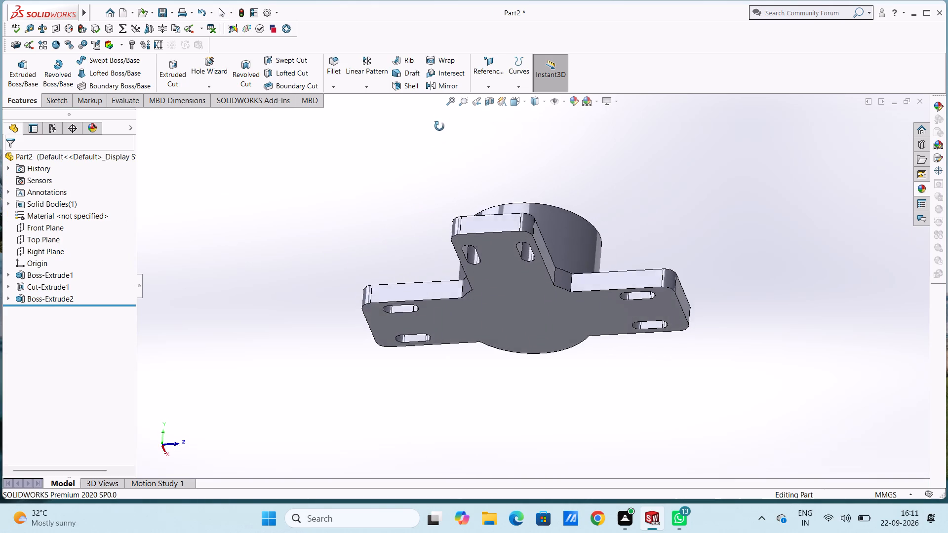
middle_click_drag(439, 126, 513, 364)
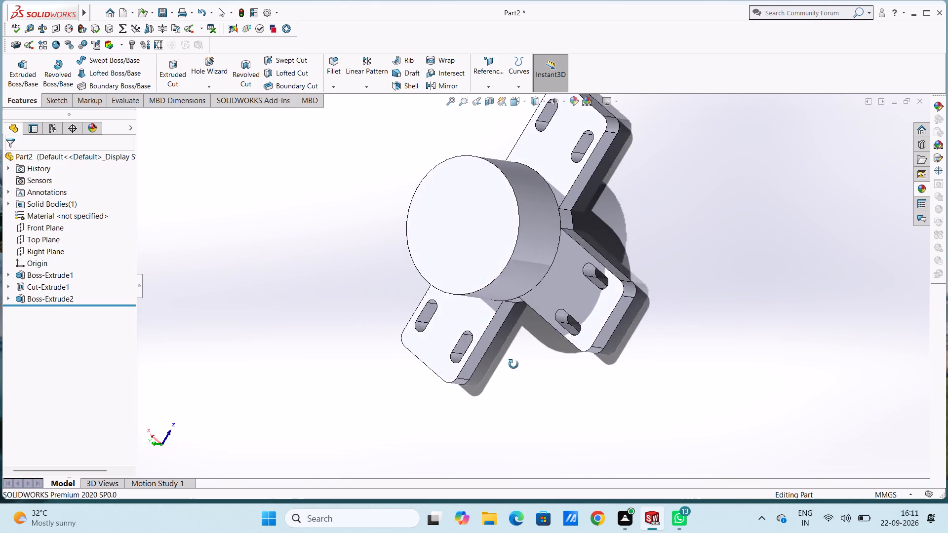
middle_click_drag(513, 364, 514, 366)
key("ctrl+5")
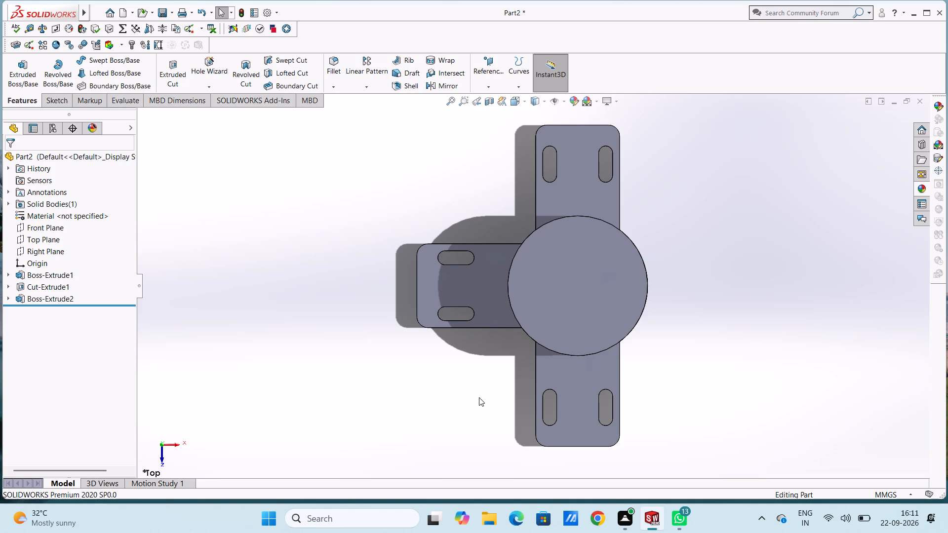
scroll(479, 397, "up", 3)
scroll(652, 327, "down", 2)
left_click(509, 260)
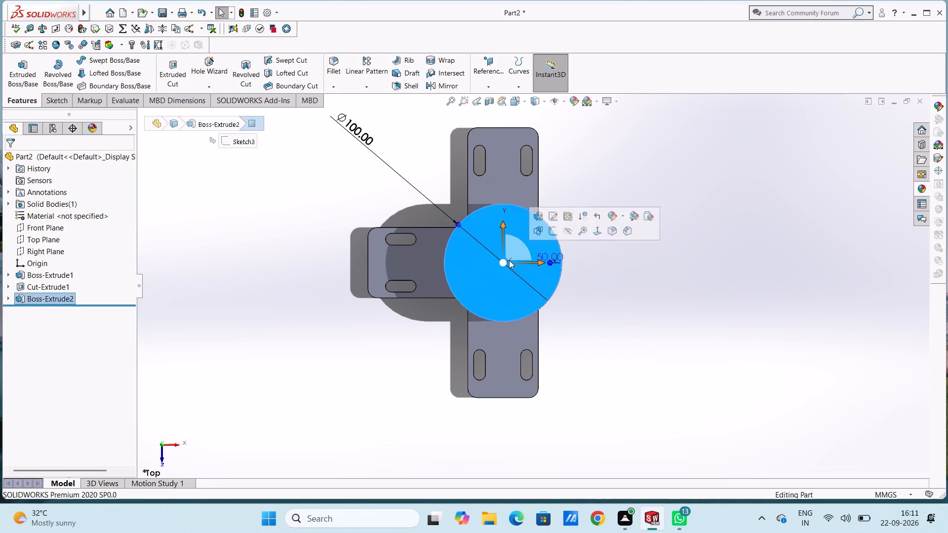
left_click(554, 232)
left_click(619, 201)
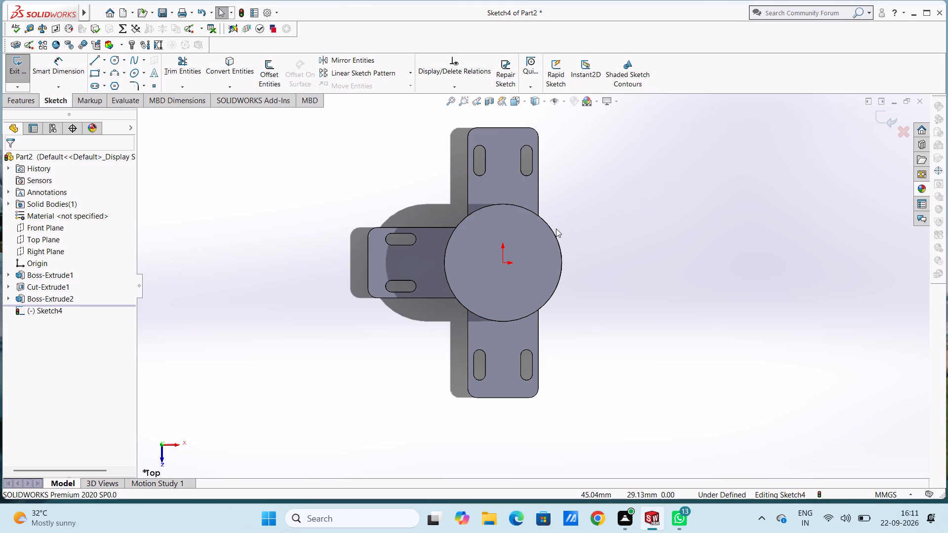
Sketch a circle of about 40 mm radius outside the part, about 171 mm from the origin along positive X.
left_click(113, 62)
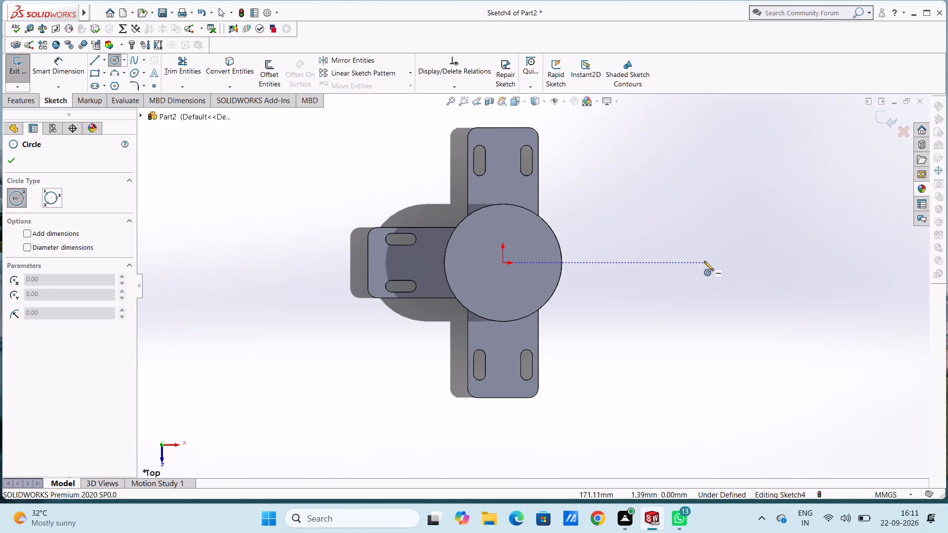
left_click(704, 261)
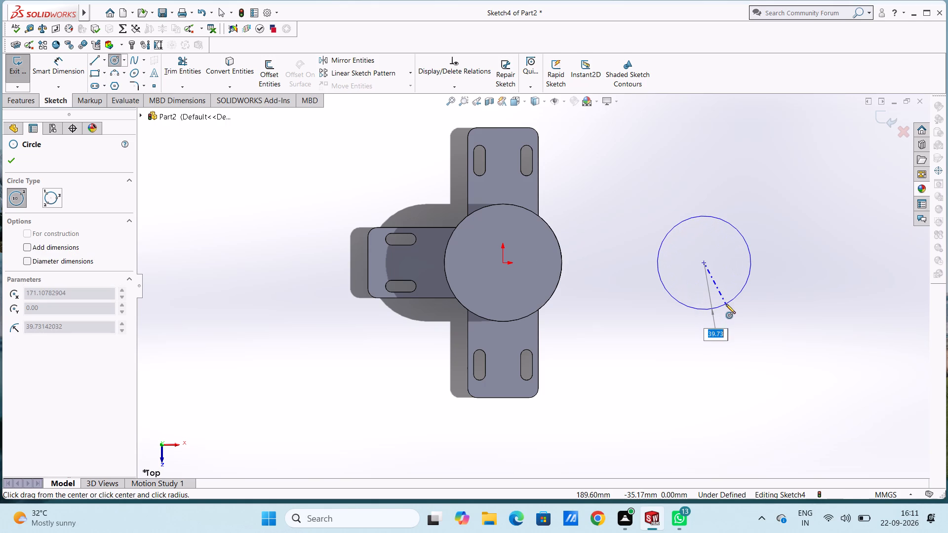
left_click(726, 304)
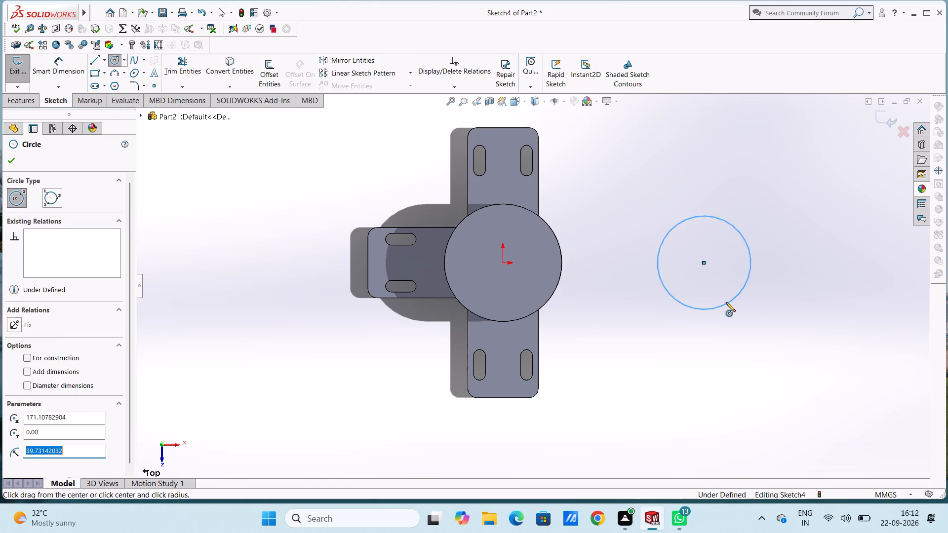
key("Escape")
key("Escape")
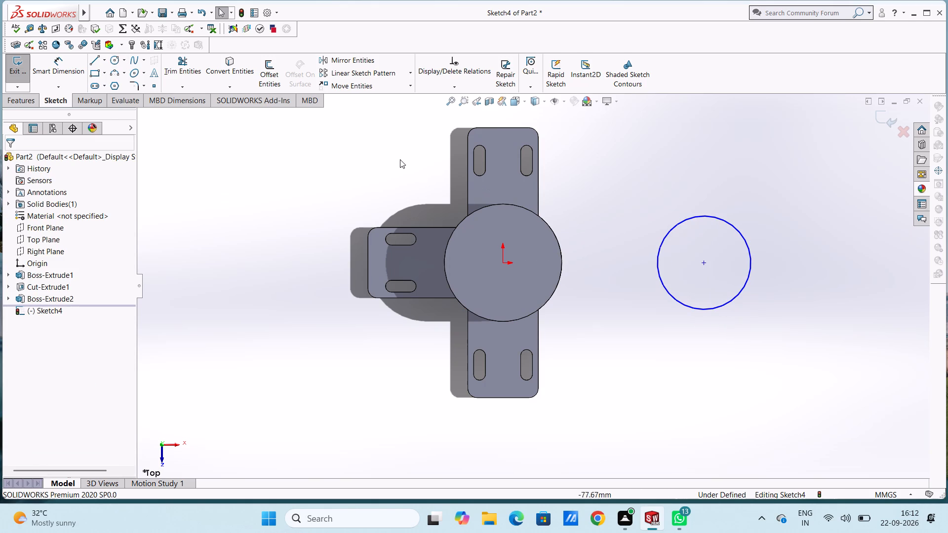
Dimension the outlying circle's diameter at 63 mm.
left_click(65, 65)
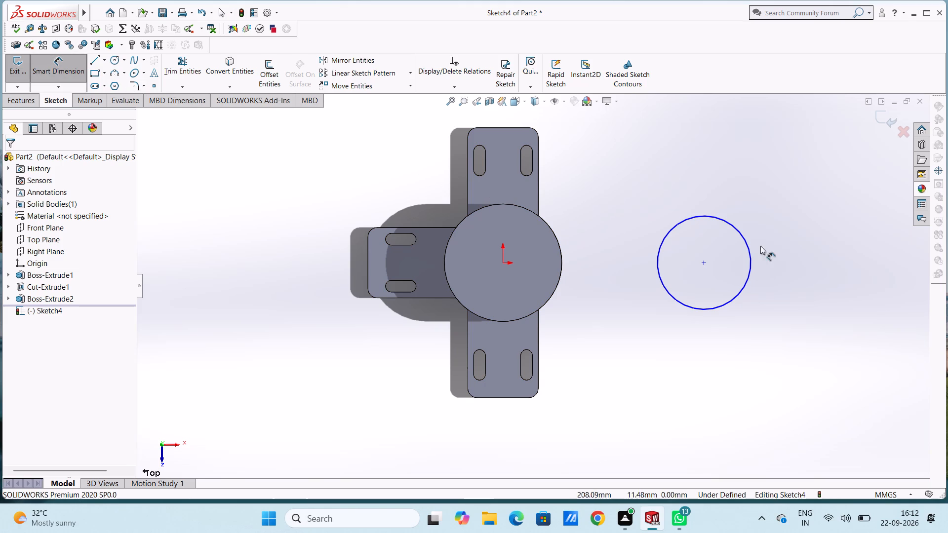
left_click(737, 231)
left_click(840, 152)
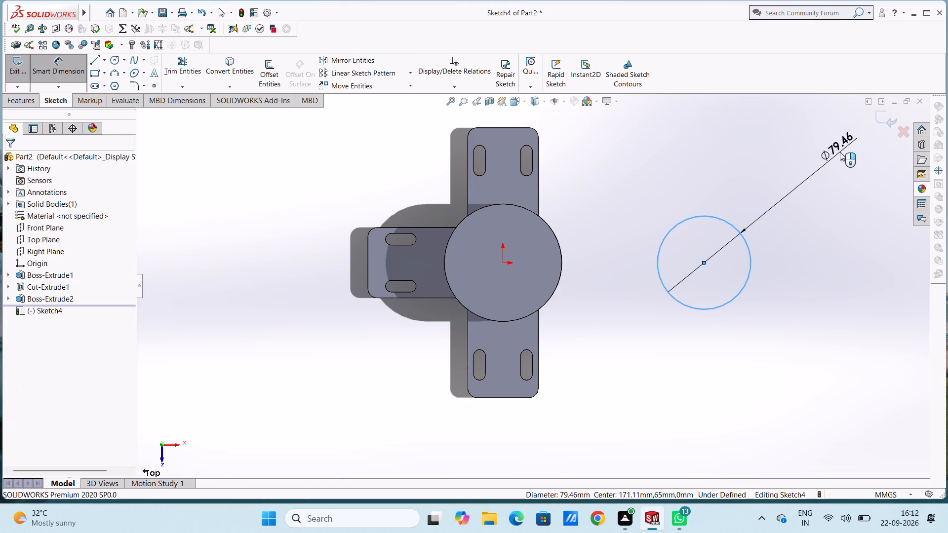
type("63")
key("Return")
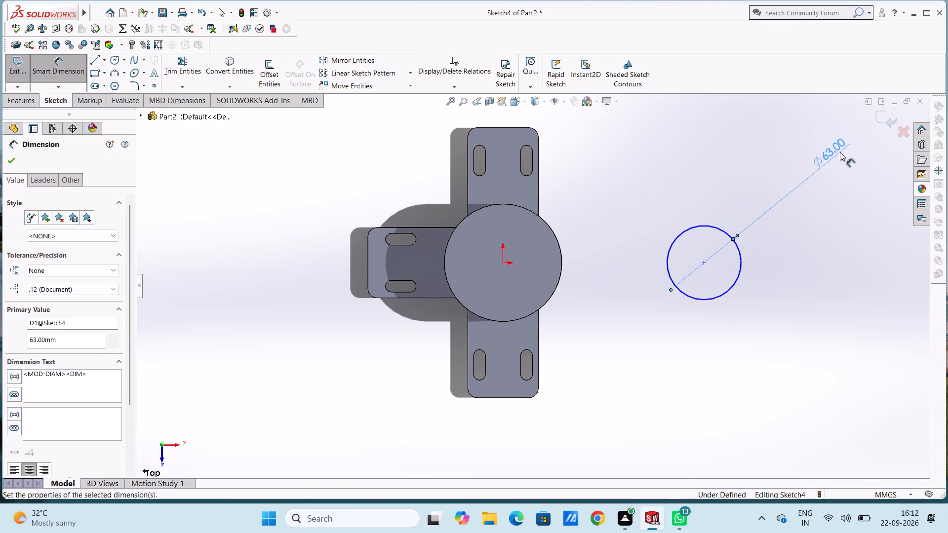
left_click(708, 187)
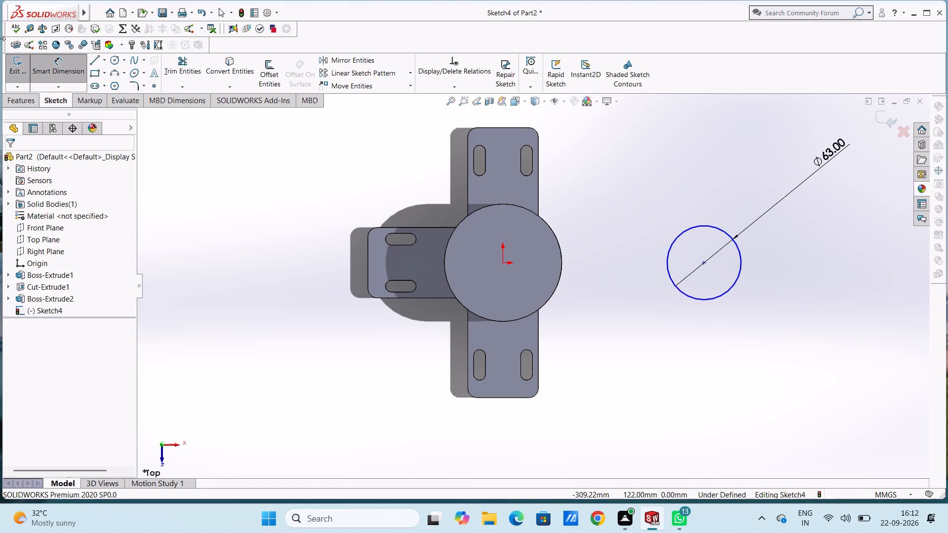
Sketch two sloping lines, each about 179 mm long, from the boss's upper and lower quadrant points to the 63 mm circle's upper and lower edges.
left_click(96, 58)
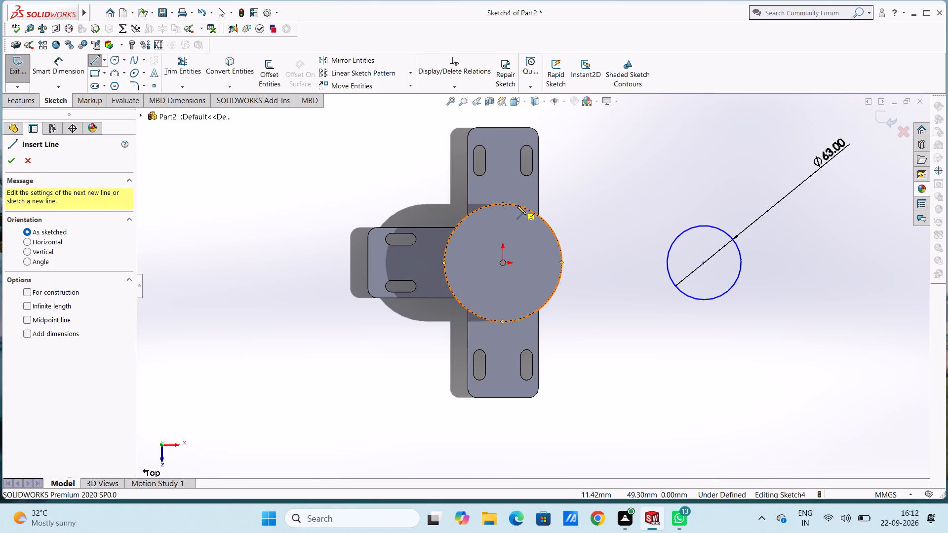
left_click(503, 204)
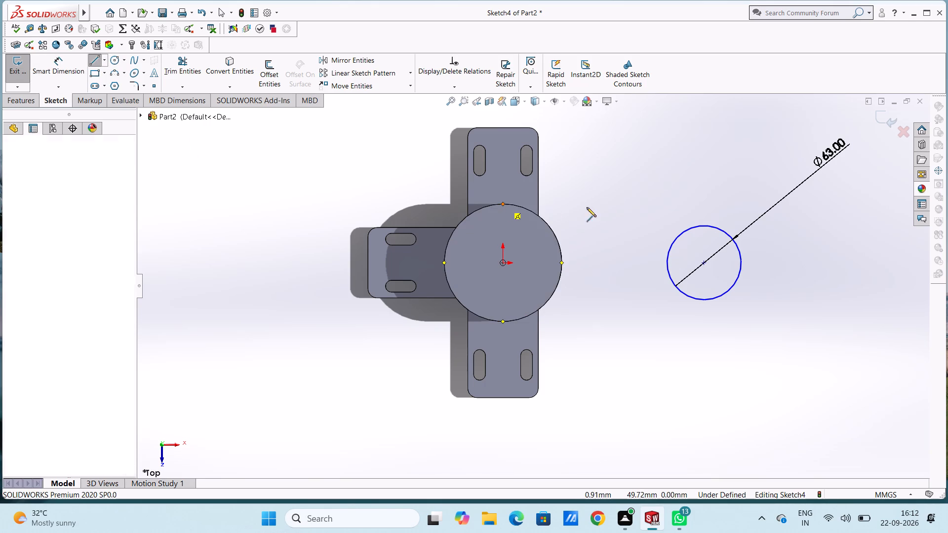
left_click(712, 227)
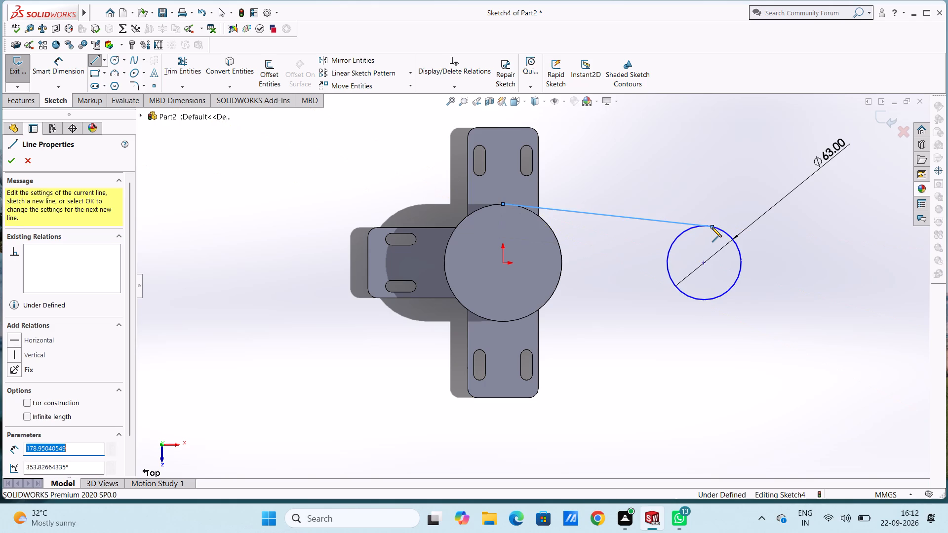
key("Escape")
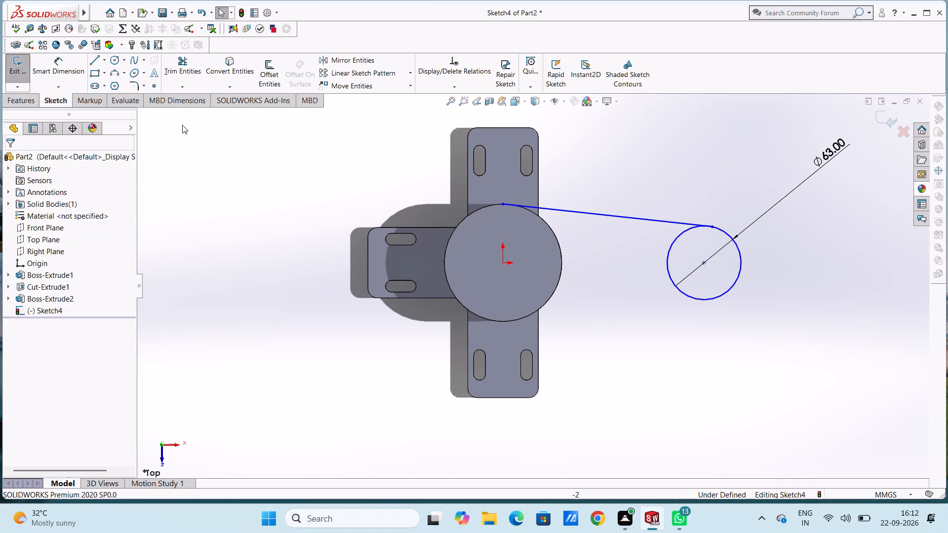
left_click(96, 60)
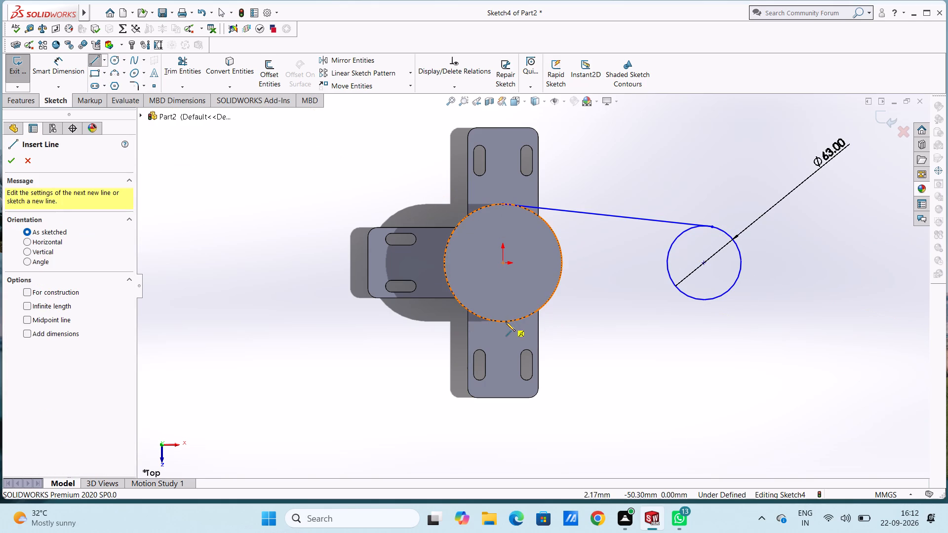
left_click(502, 322)
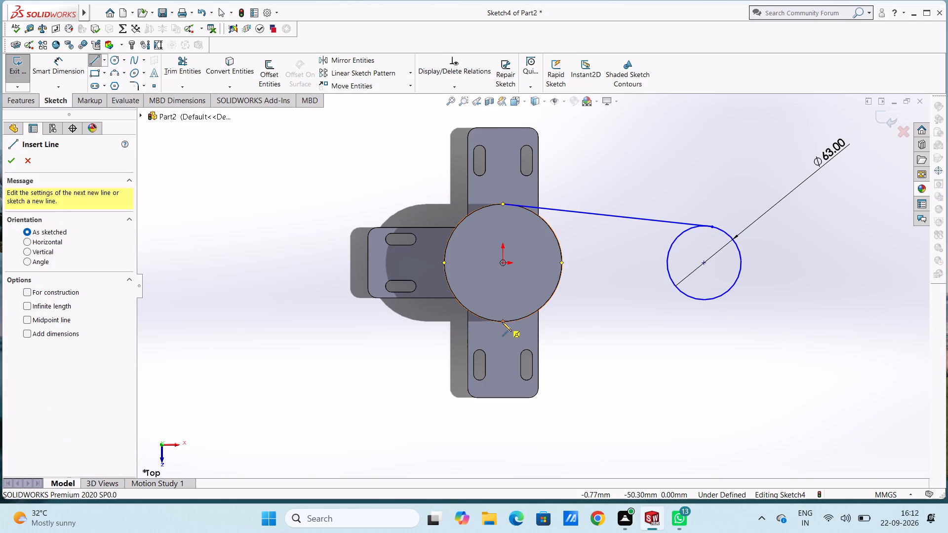
left_click(713, 299)
key("Escape")
key("Escape")
key("Escape")
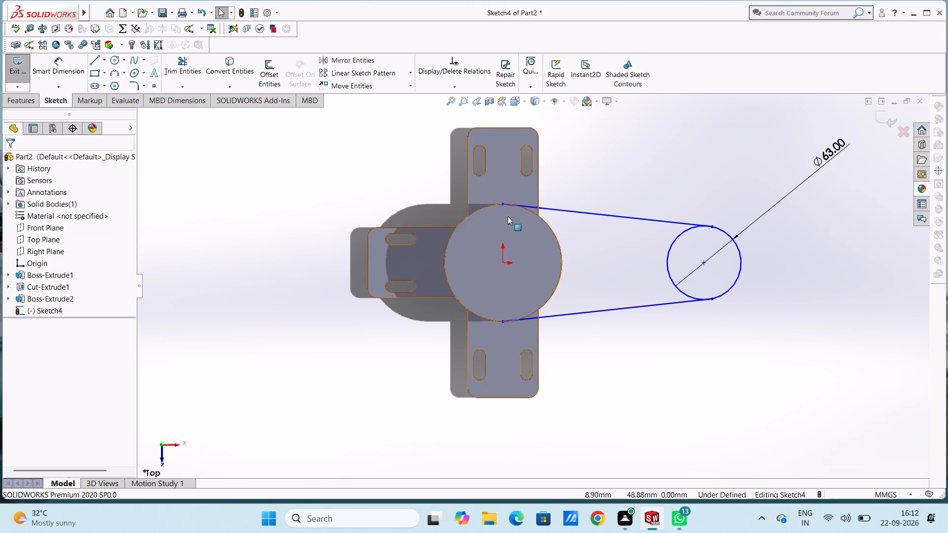
Sketch a circle of 50 mm radius centred on the origin, coinciding with the boss's edge.
left_click(111, 73)
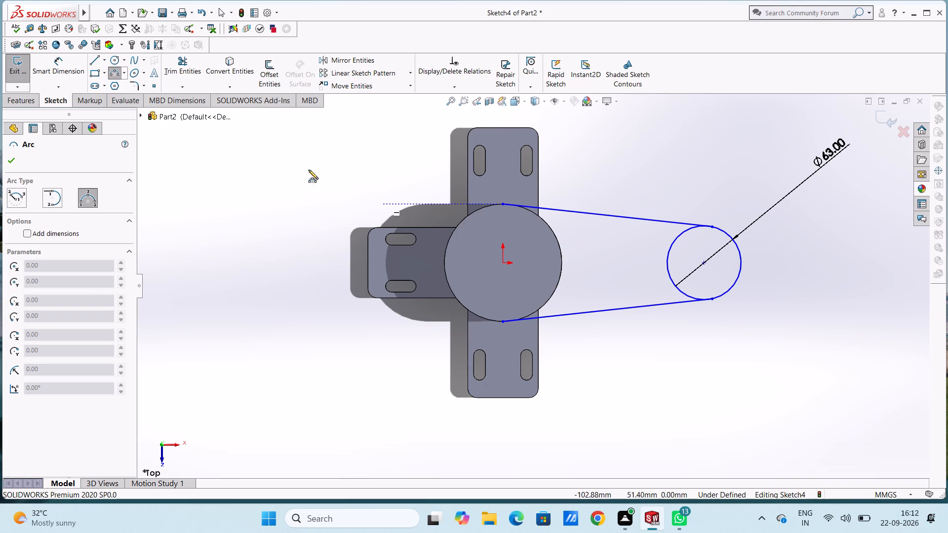
left_click(114, 59)
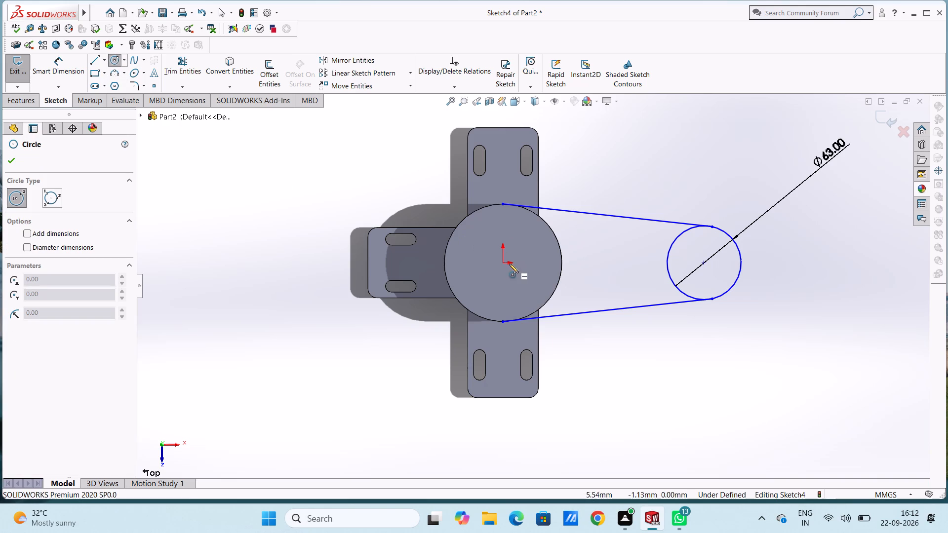
left_click(503, 261)
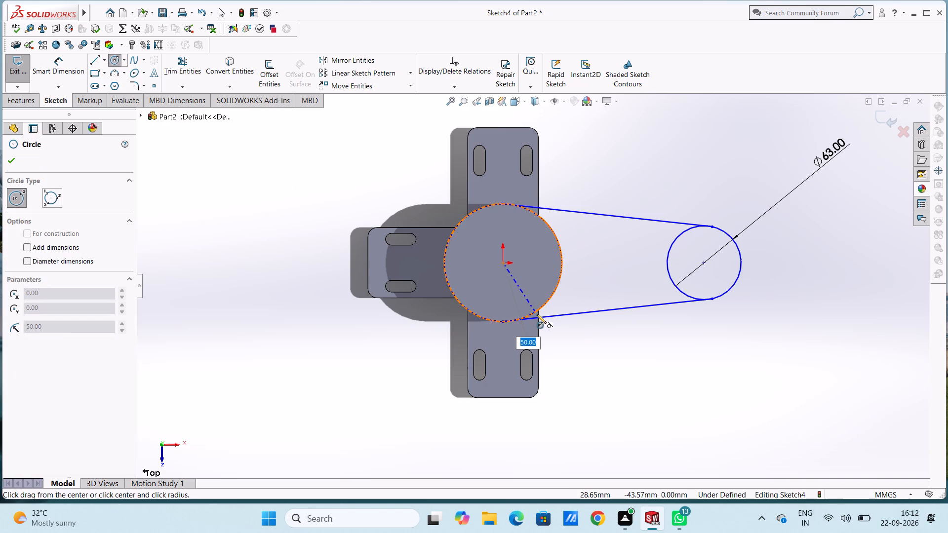
left_click(537, 314)
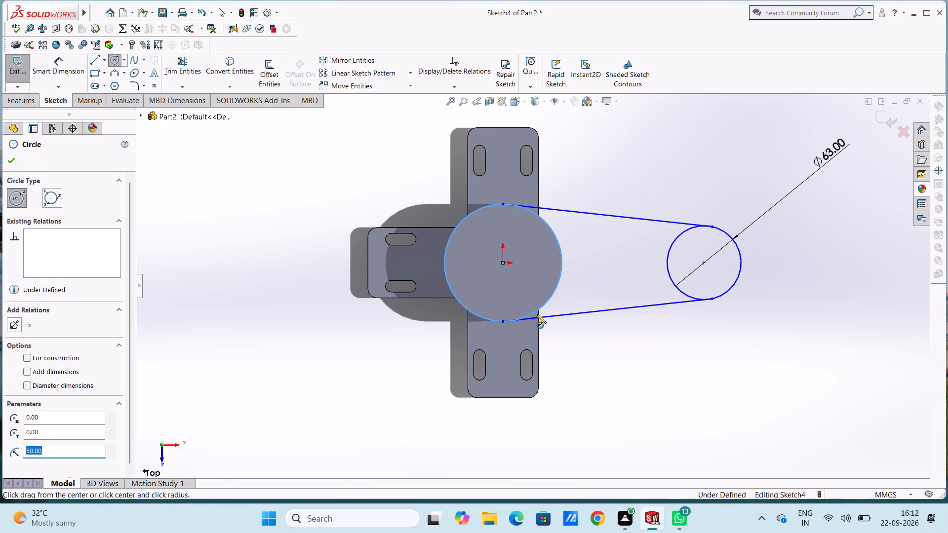
key("Escape")
key("Escape")
Dimension the diameter of the circle centred on the origin at 100 mm.
left_click(58, 69)
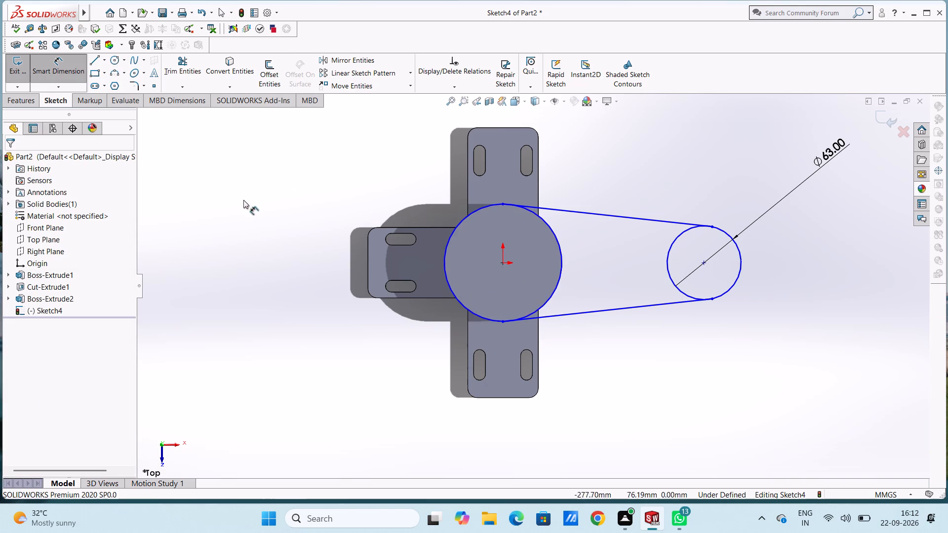
left_click(450, 239)
left_click(326, 153)
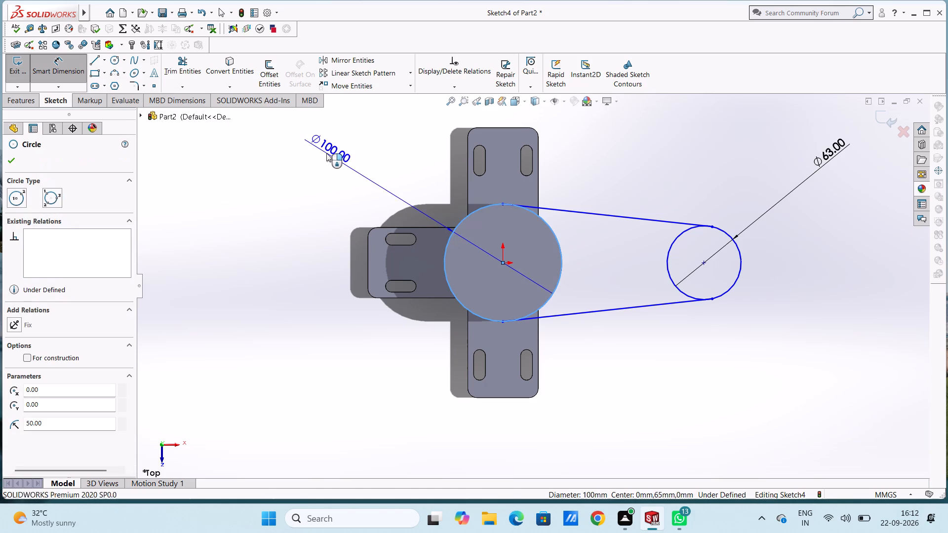
left_click(283, 143)
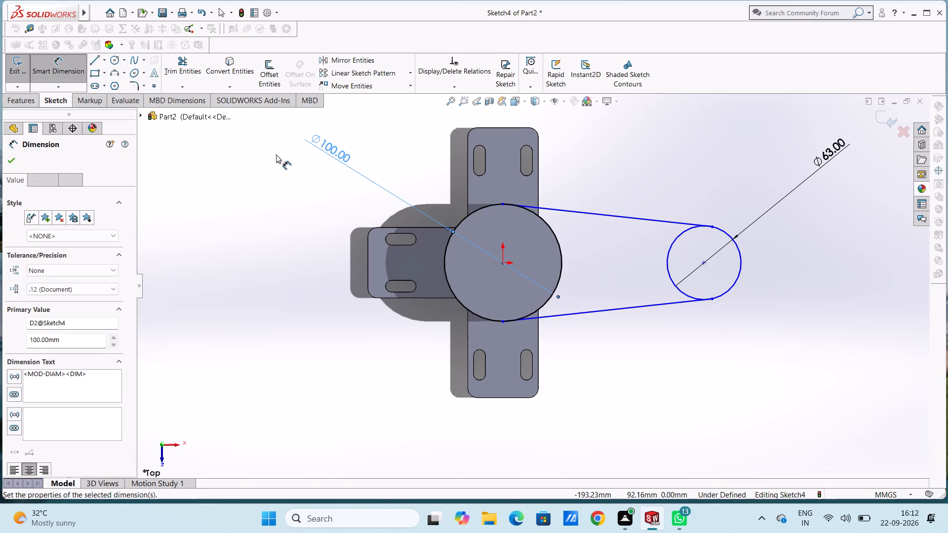
key("Escape")
key("Escape")
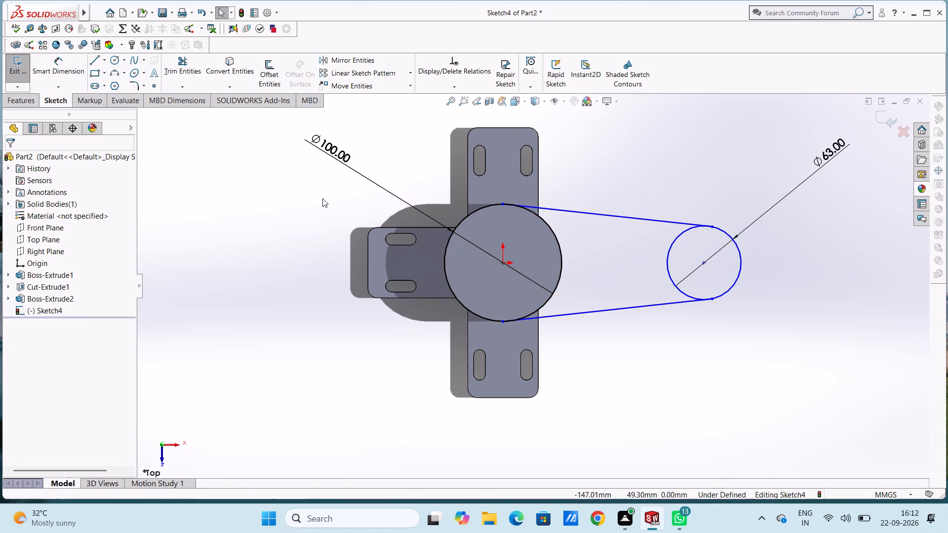
Make both sloping lines tangent to the 100 mm circle.
left_click(613, 215)
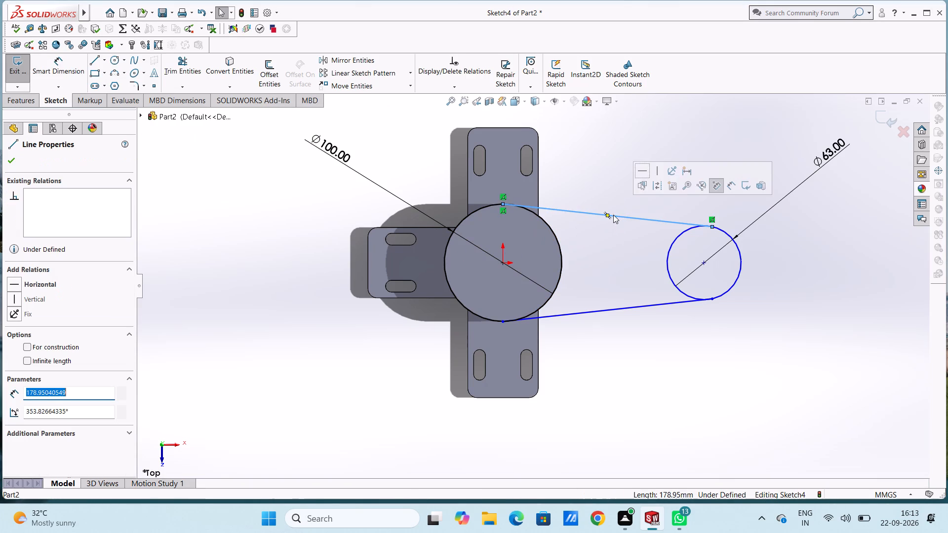
left_click(553, 230, "ctrl")
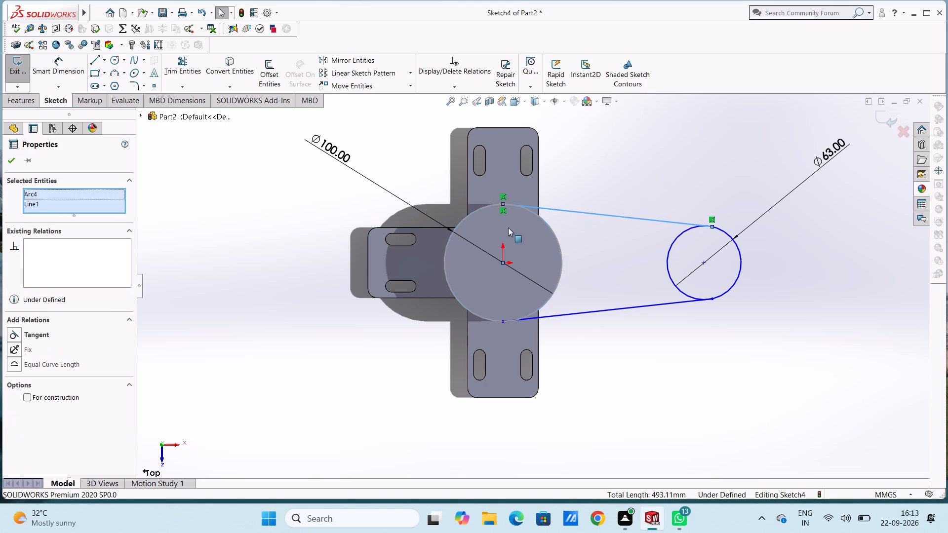
left_click(11, 335)
left_click(266, 320)
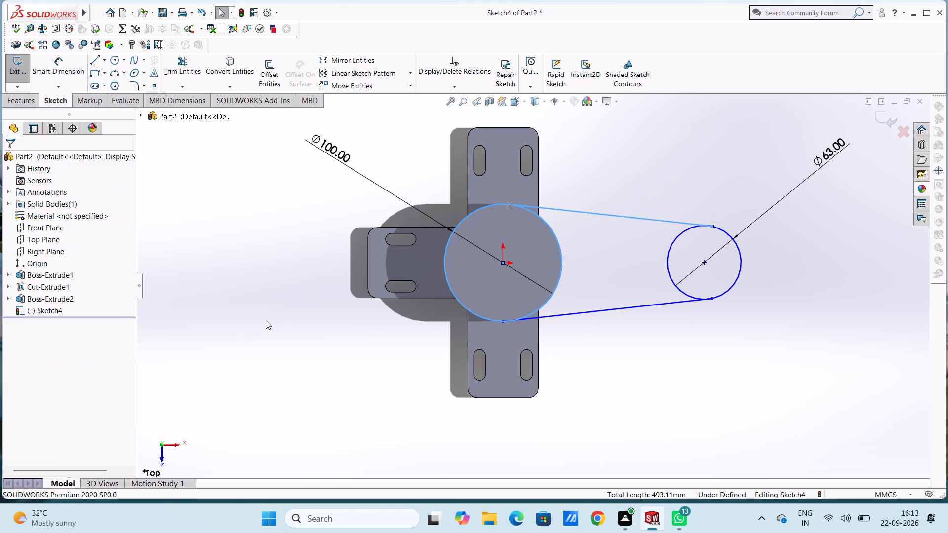
left_click(595, 309)
left_click(541, 308, "ctrl")
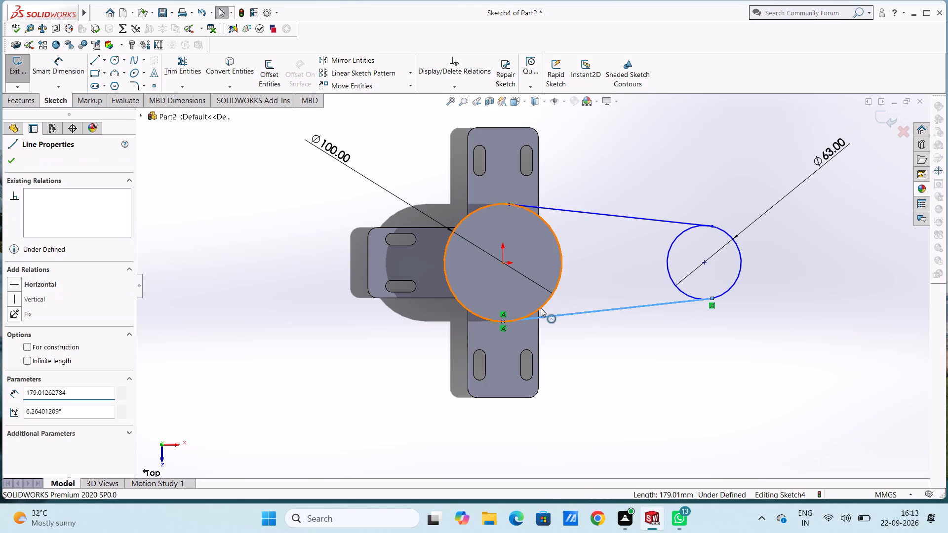
left_click(16, 332)
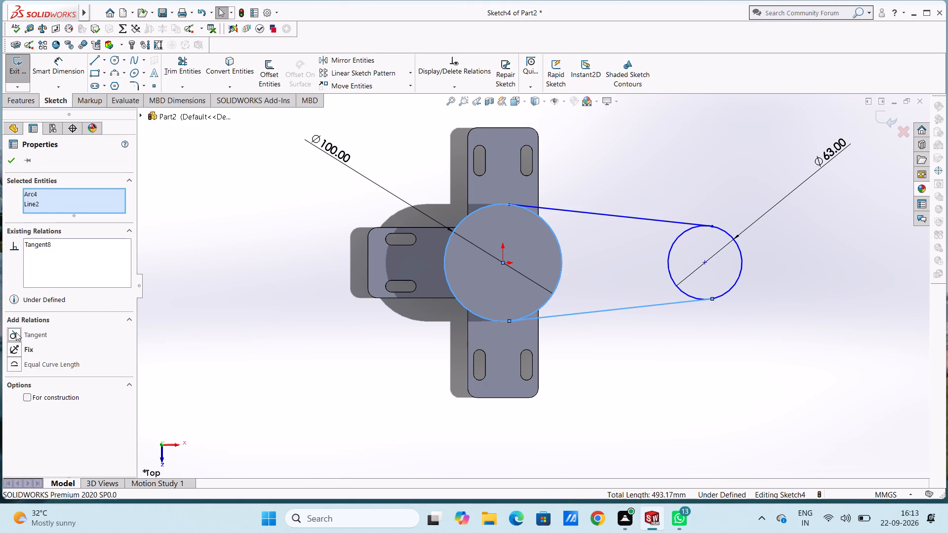
left_click(261, 340)
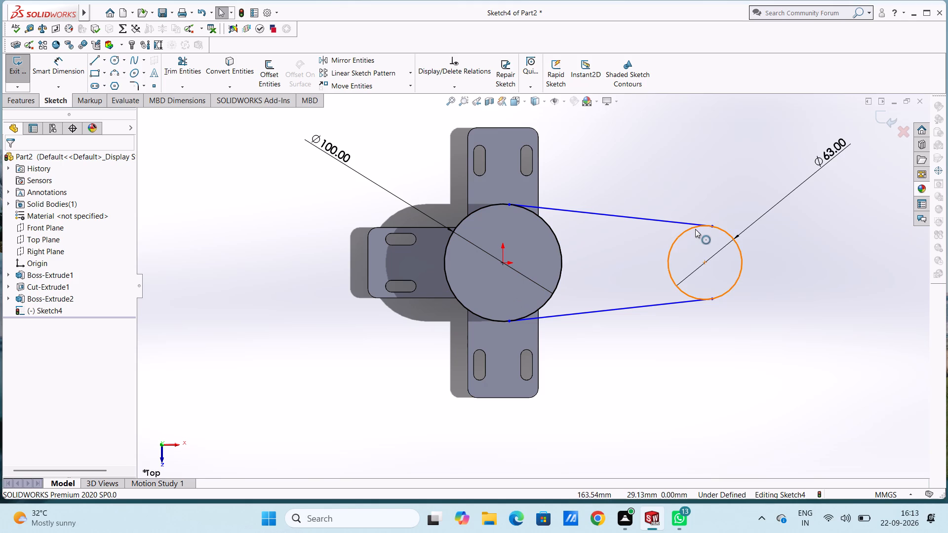
Make both sloping lines tangent to the 63 mm circle.
left_click(695, 229)
left_click(671, 221, "ctrl")
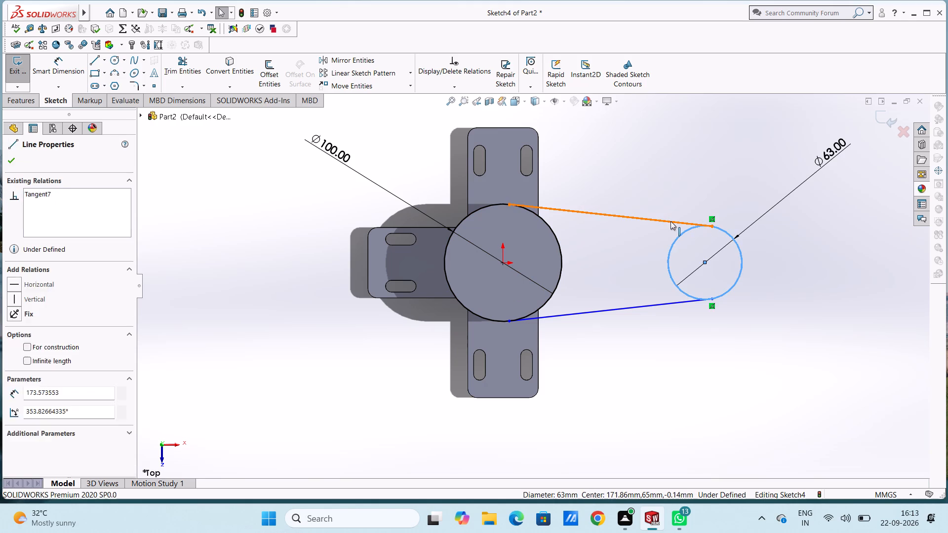
left_click(9, 331)
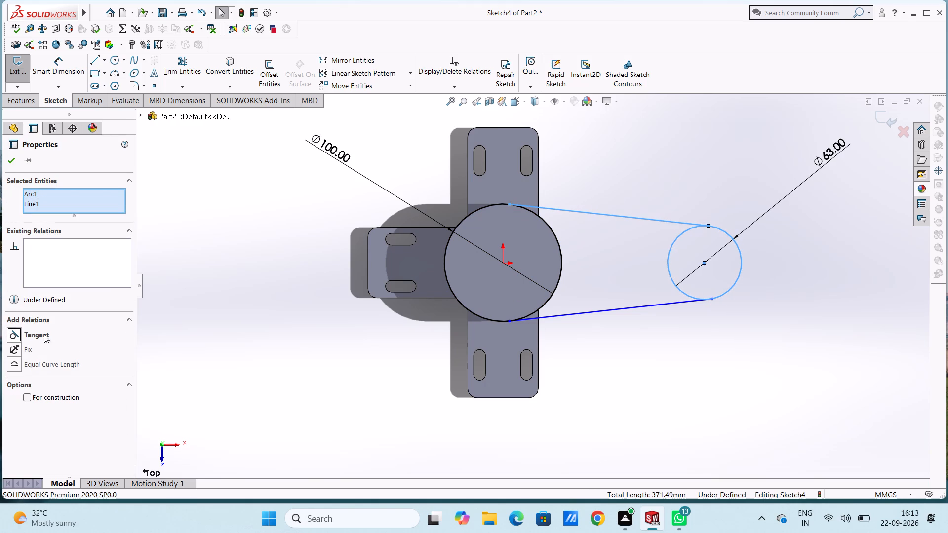
left_click(337, 317)
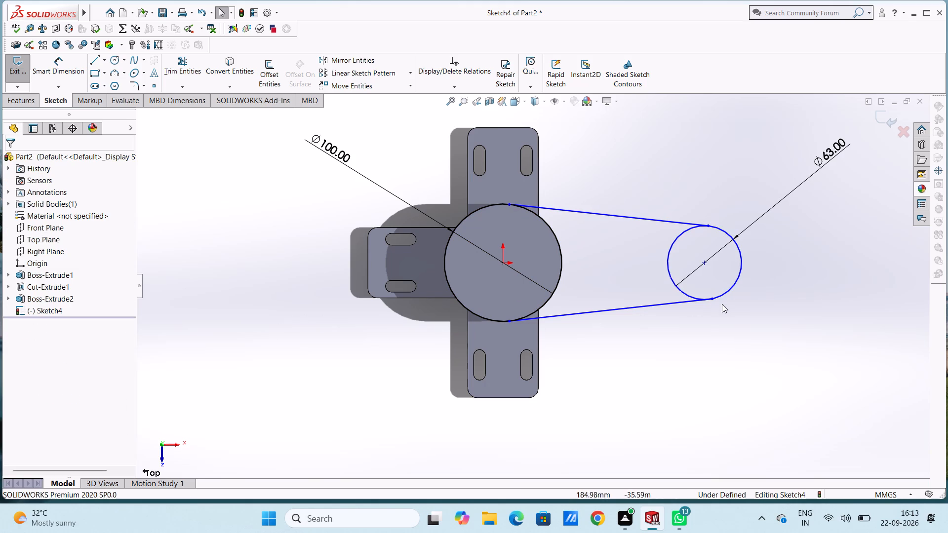
left_click(671, 275)
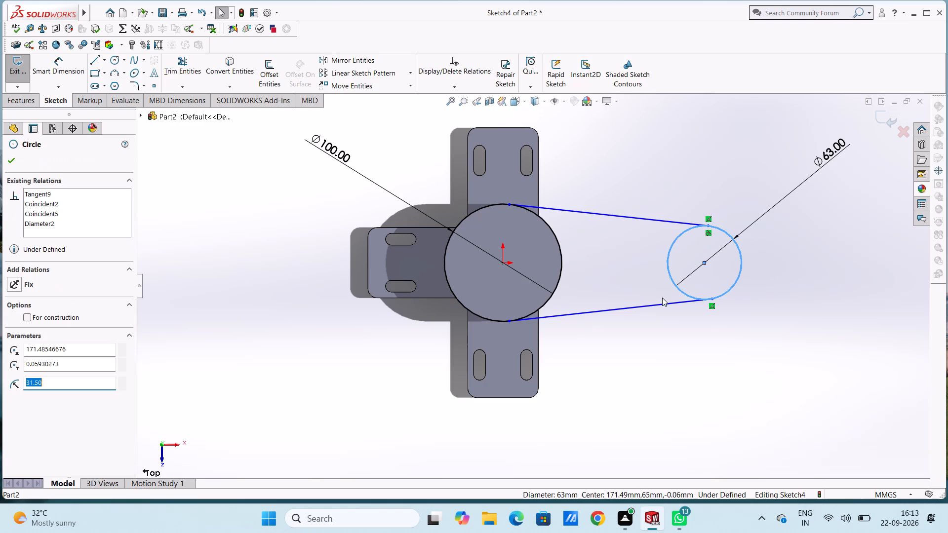
left_click(663, 303, "ctrl")
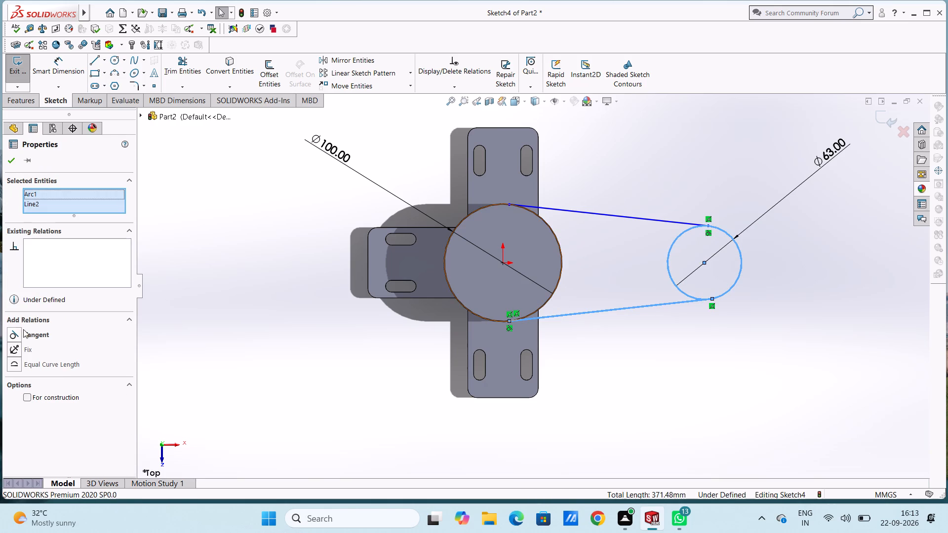
left_click(12, 332)
left_click(151, 347)
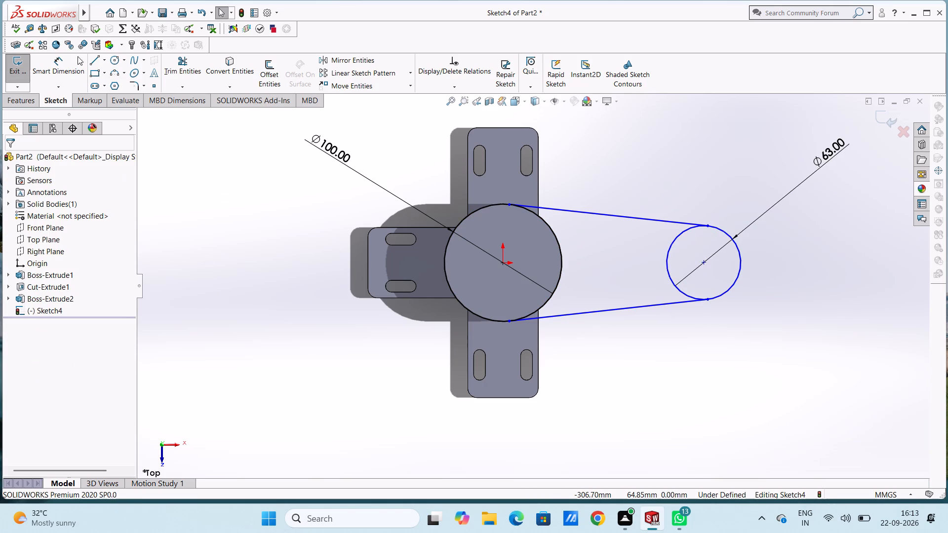
Trim away the 63 mm circle's inner arc between the two tangent lines, on the side facing the boss.
left_click(172, 73)
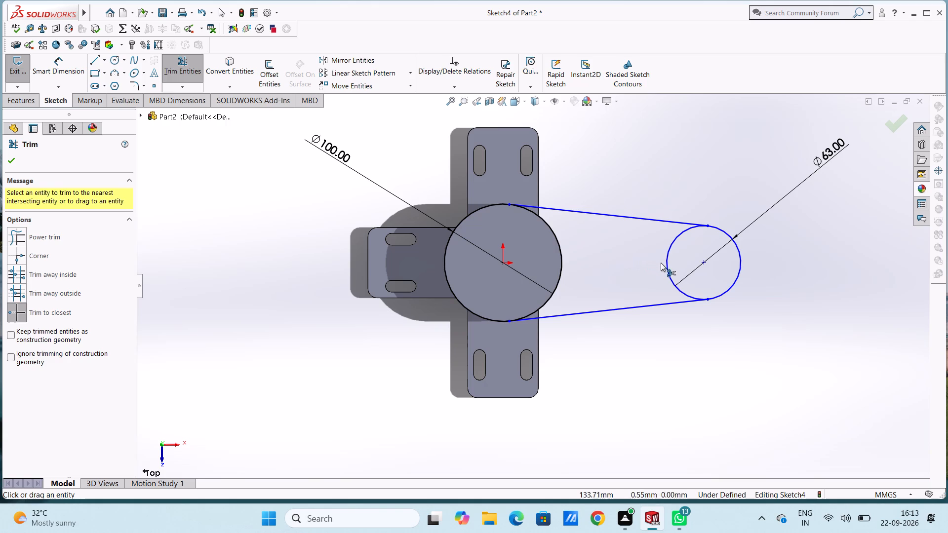
left_click(665, 266)
key("Escape")
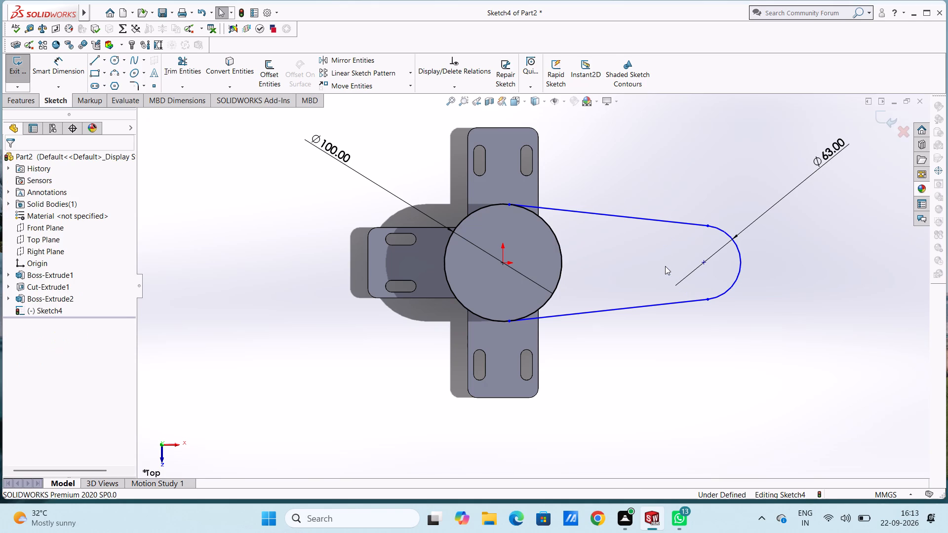
key("Escape")
Extrude the arm region between the 100 mm circle and the rounded end 15 mm in the reversed direction, down towards the slotted plate, merging the result.
scroll(632, 273, "down", 1)
middle_click_drag(632, 273, 601, 180)
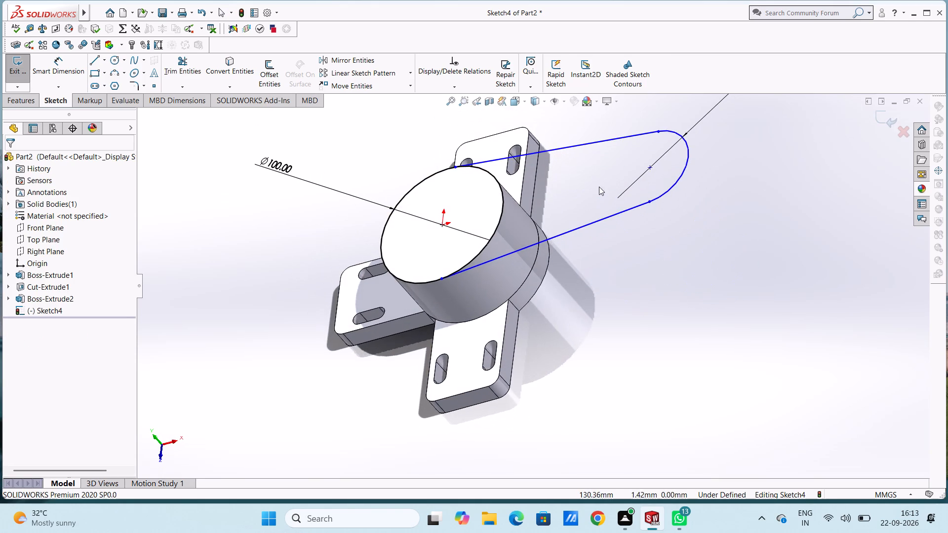
scroll(593, 192, "up", 2)
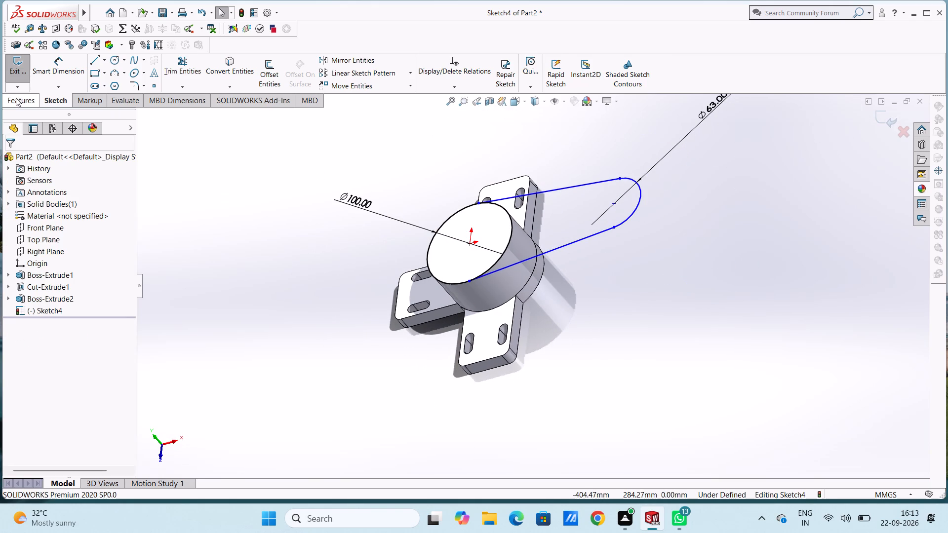
left_click(17, 101)
left_click(20, 74)
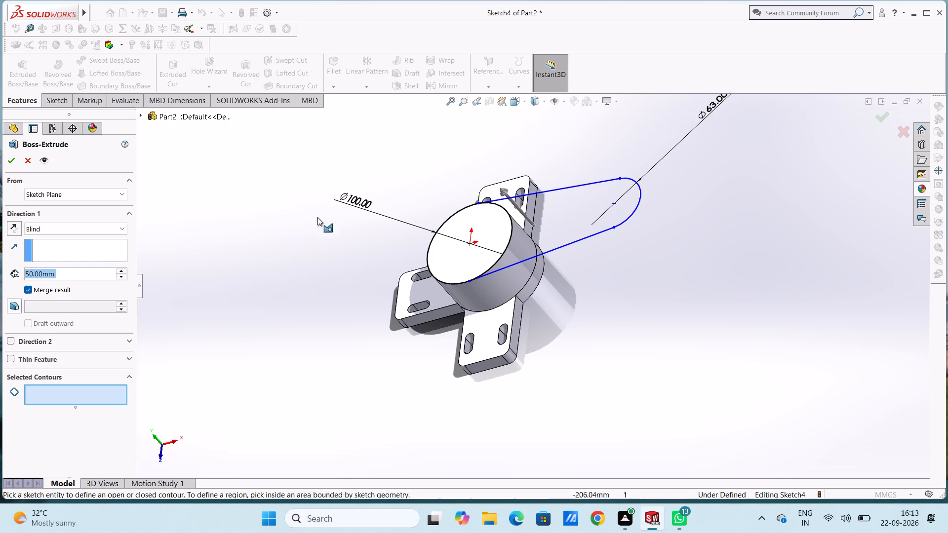
left_click(535, 228)
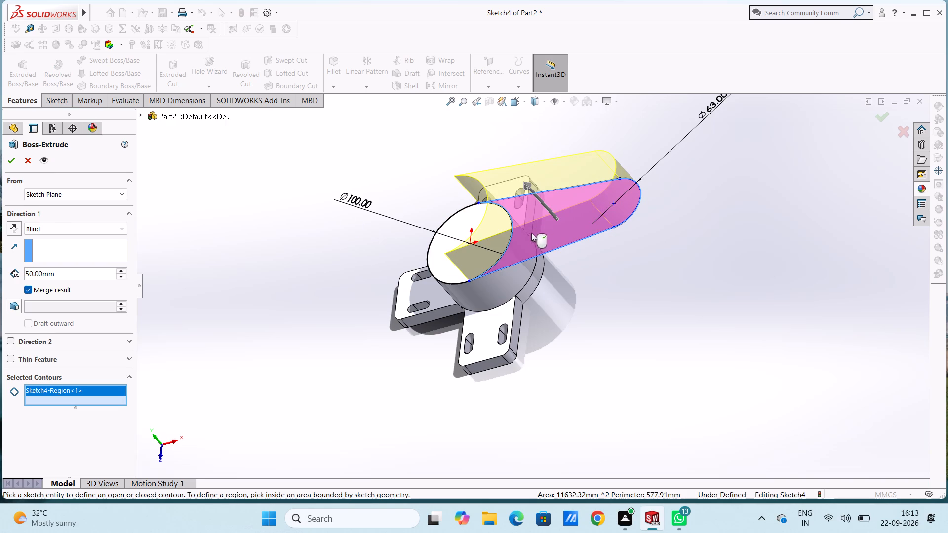
left_click(16, 228)
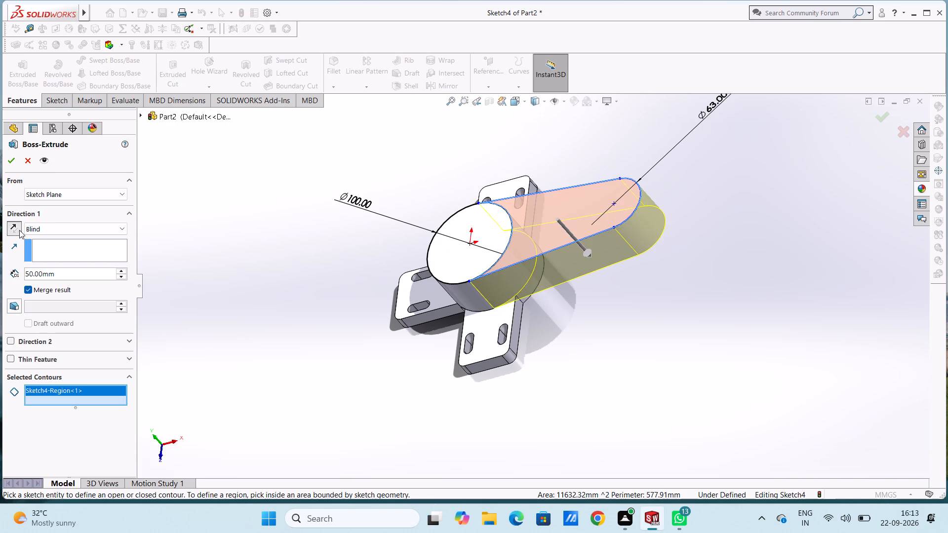
double_click(88, 275)
type("15")
key("Return")
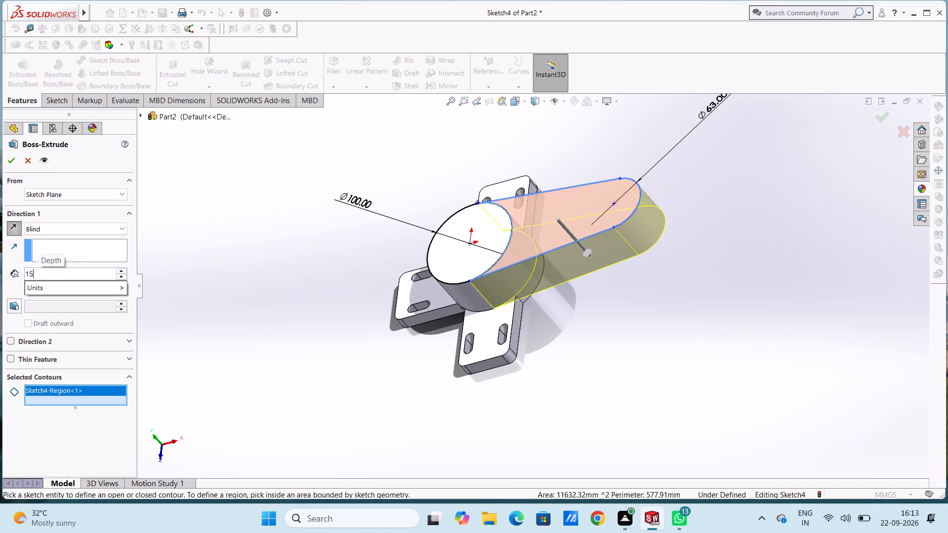
left_click(9, 161)
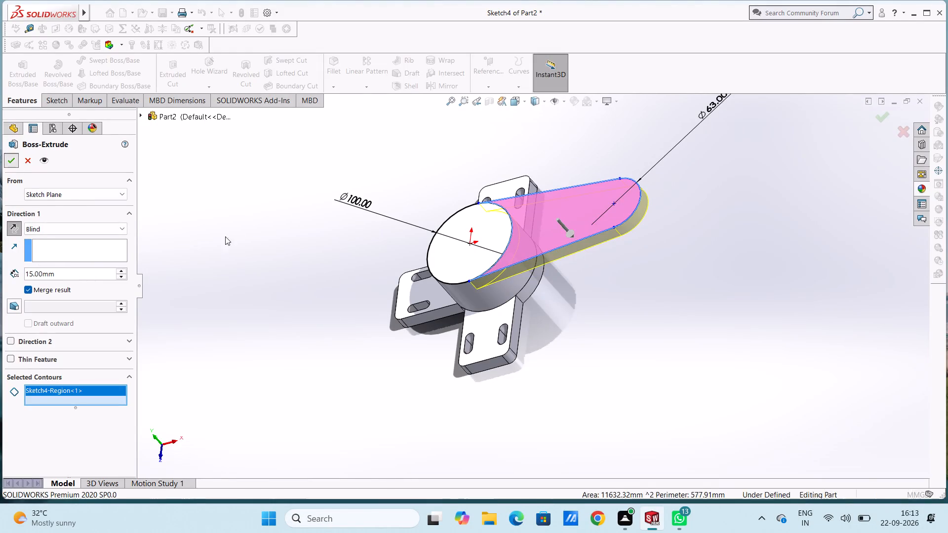
left_click(280, 245)
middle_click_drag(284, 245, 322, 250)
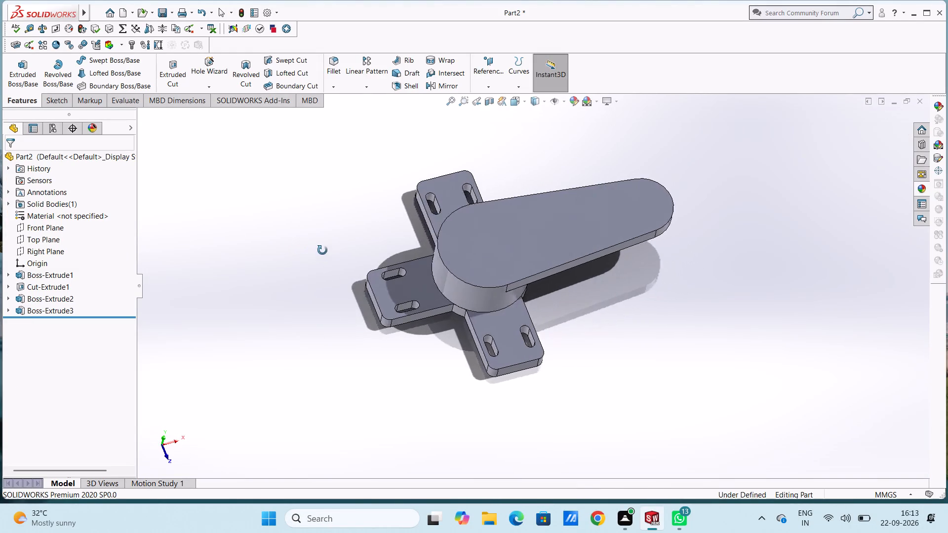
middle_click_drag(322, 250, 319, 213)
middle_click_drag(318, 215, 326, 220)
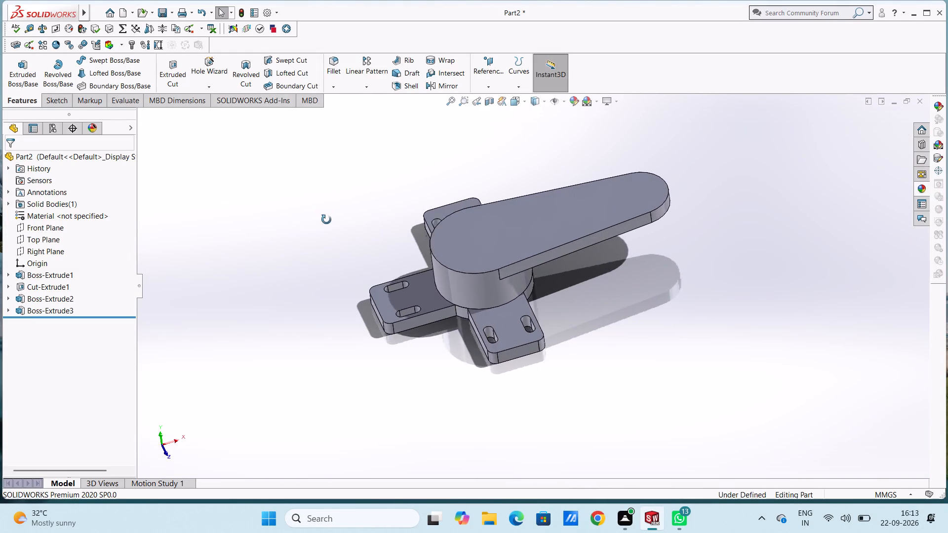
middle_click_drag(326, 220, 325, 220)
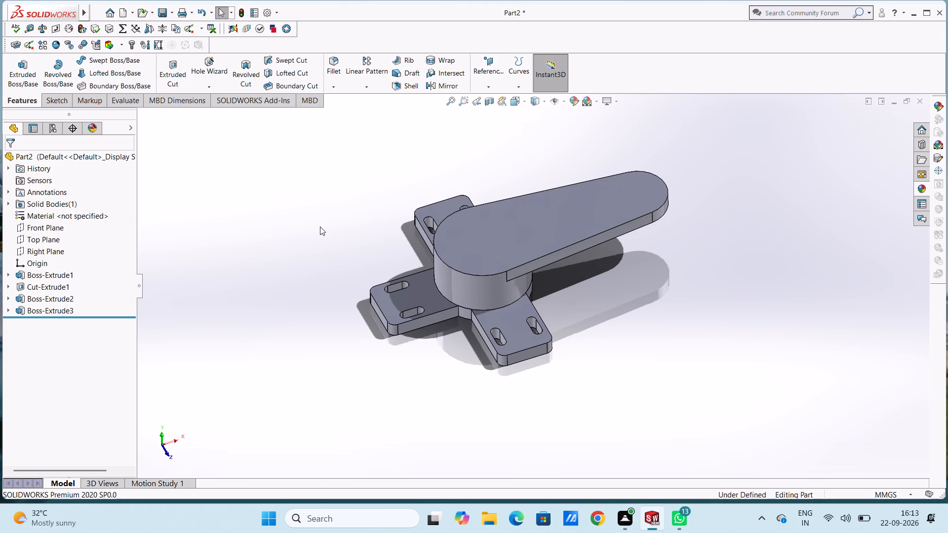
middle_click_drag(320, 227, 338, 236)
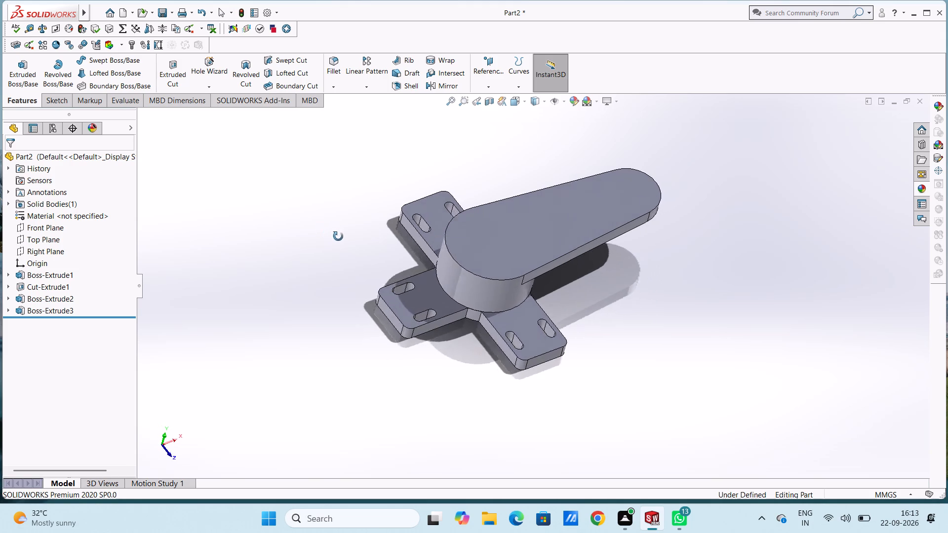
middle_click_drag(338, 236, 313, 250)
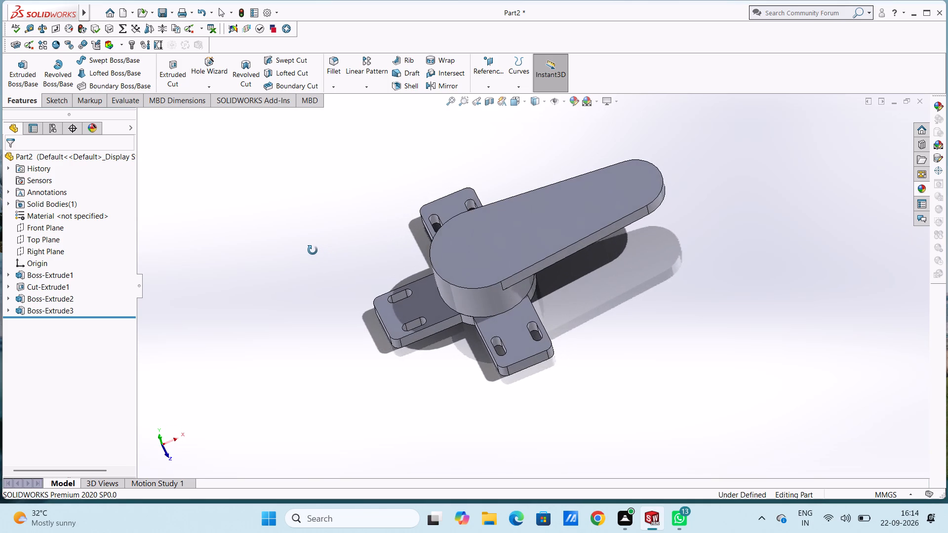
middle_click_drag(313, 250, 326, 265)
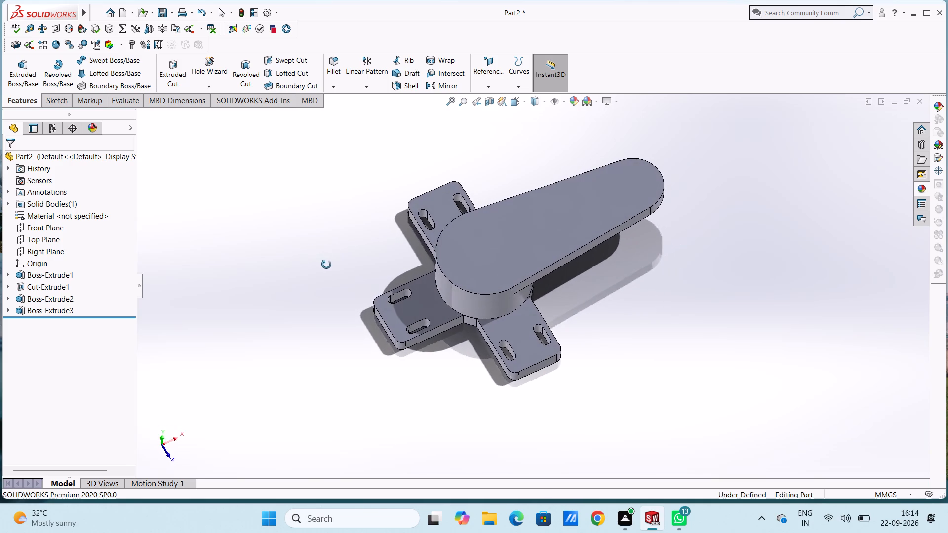
Sketch a circle of 31.5 mm radius on the arm's top face, concentric with the rounded end and matching its edge.
middle_click_drag(326, 265, 315, 271)
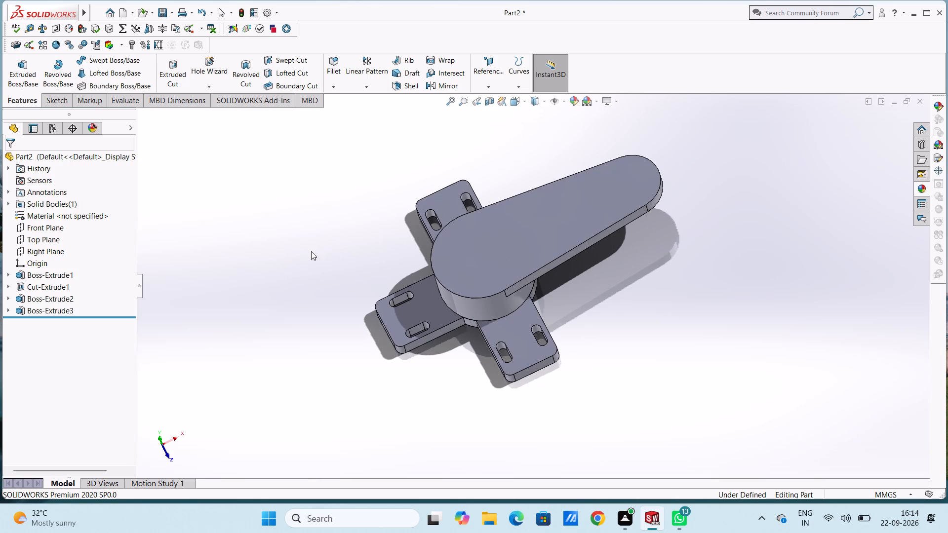
key("ctrl+5")
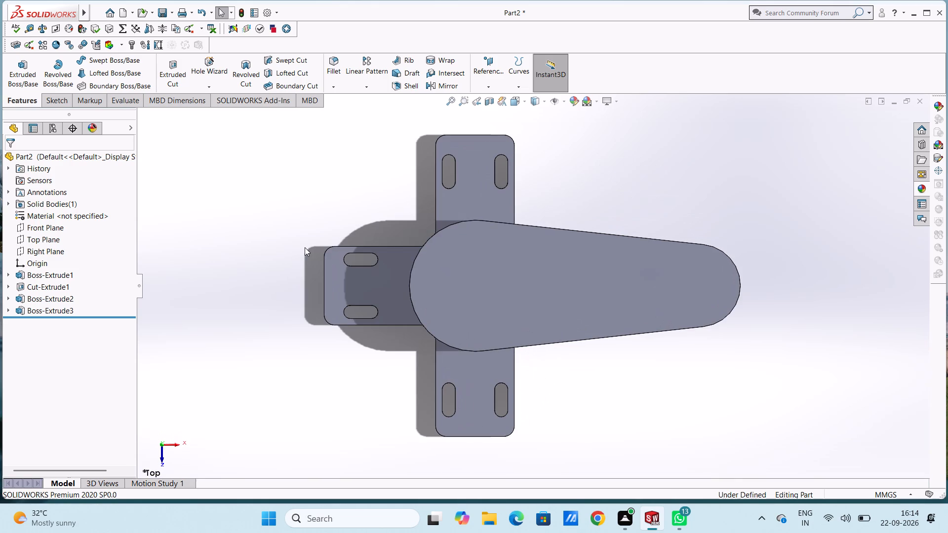
left_click(719, 276)
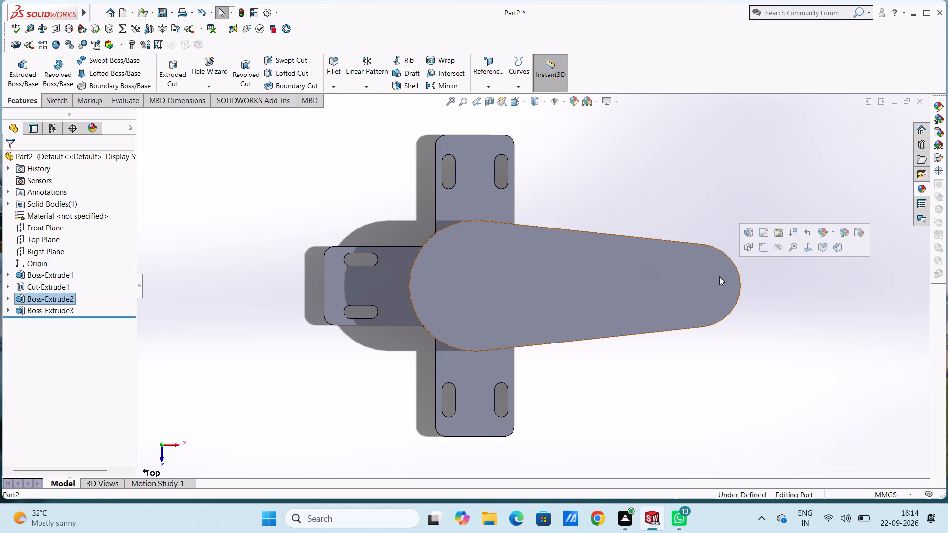
left_click(765, 250)
left_click(717, 206)
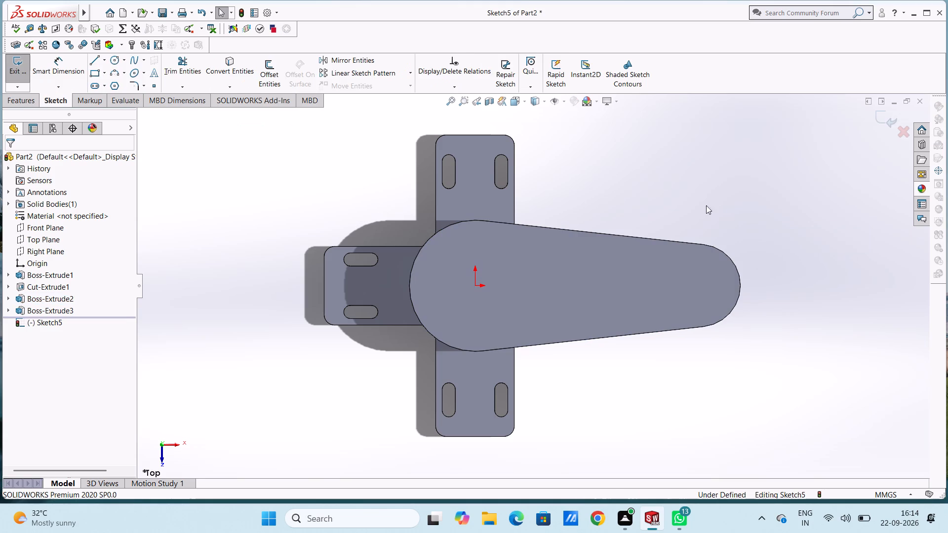
left_click(114, 60)
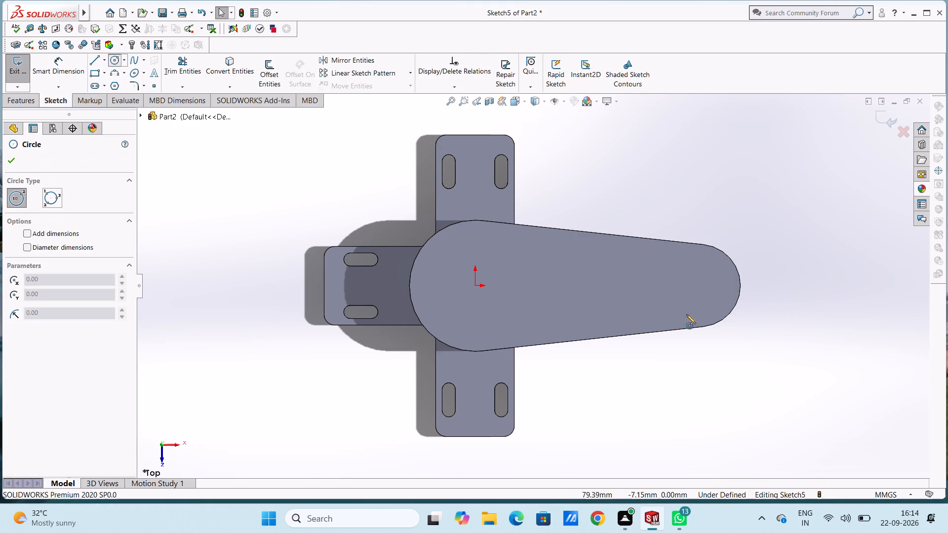
left_click(698, 285)
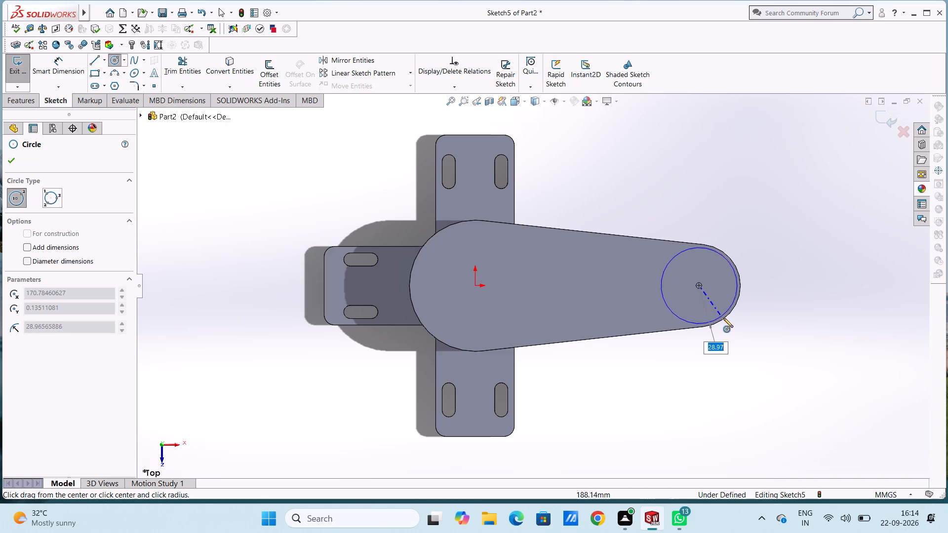
left_click(724, 318)
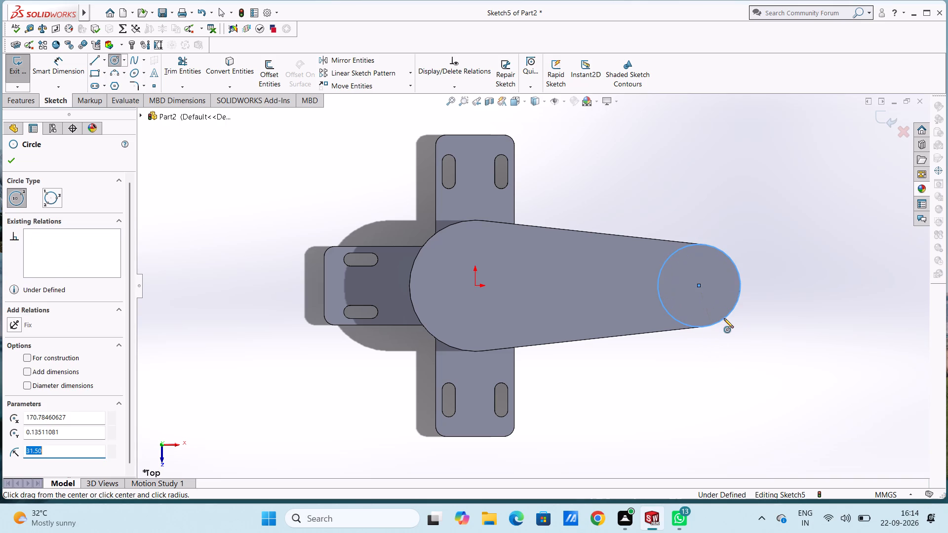
key("Escape")
key("Escape")
key("Escape")
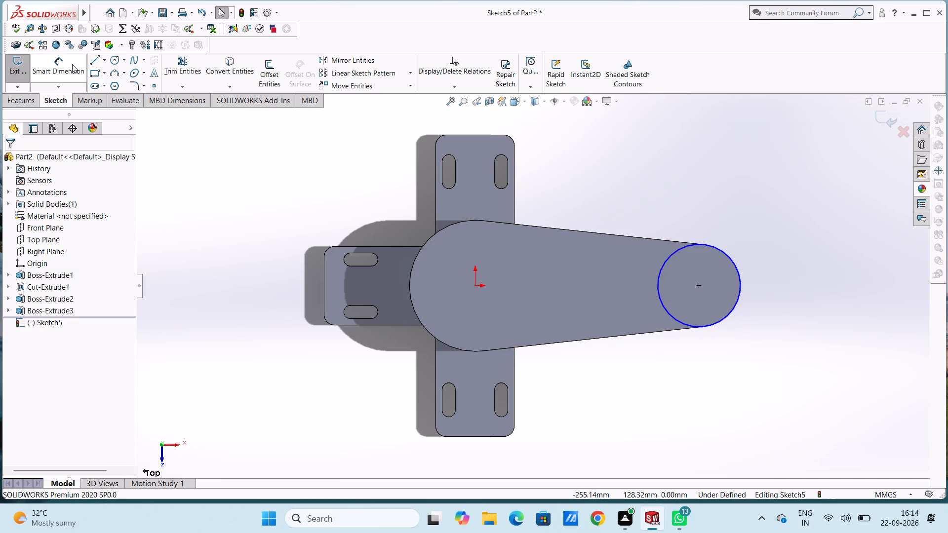
Add a 63 mm diameter dimension to the circle at the arm's rounded end.
left_click(73, 64)
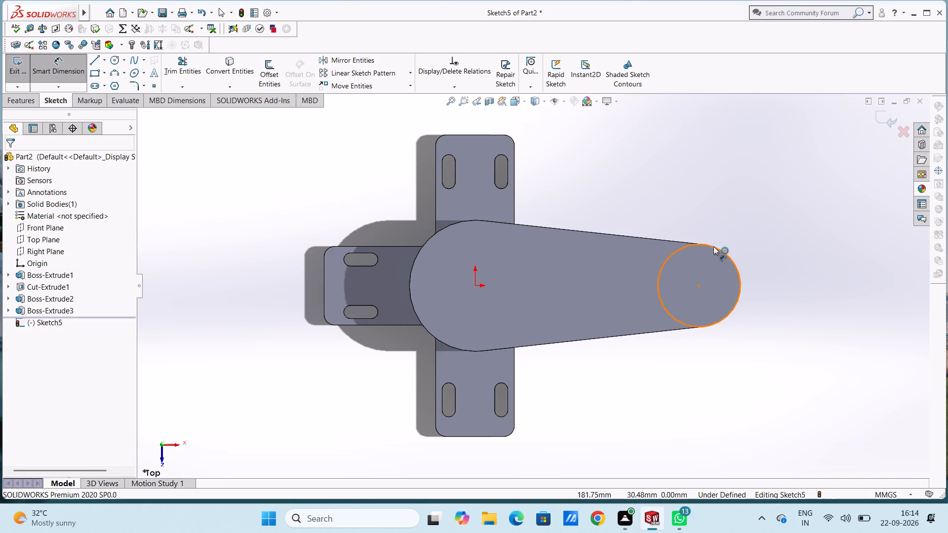
left_click(713, 246)
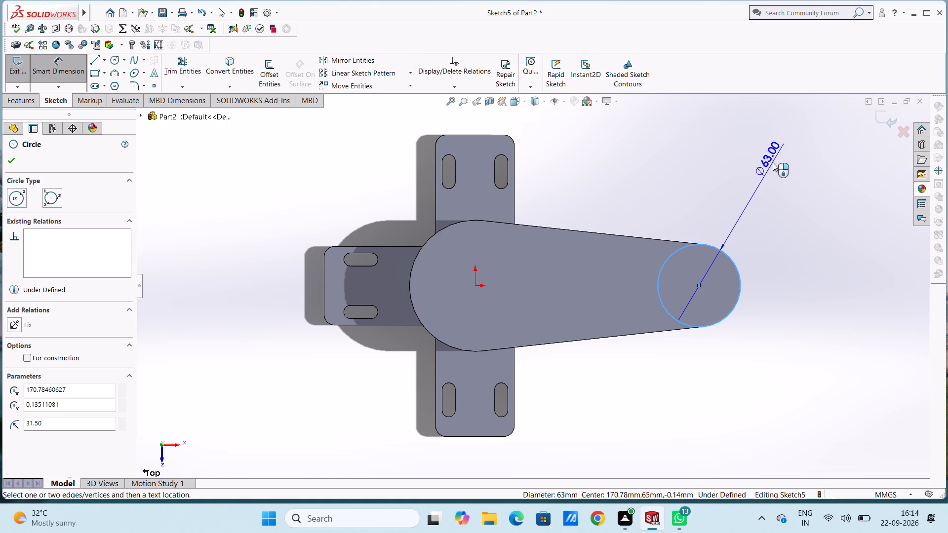
left_click(790, 159)
left_click(745, 143)
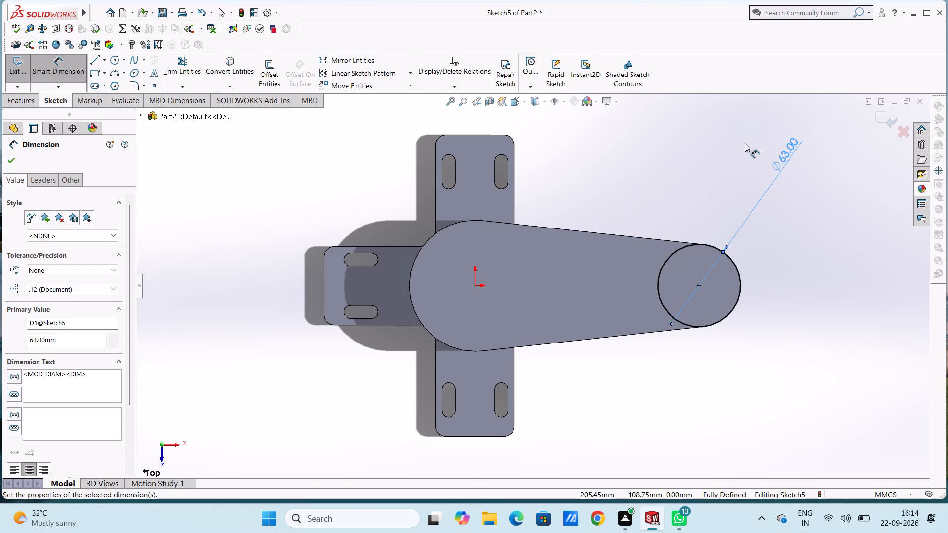
key("Escape")
key("Escape")
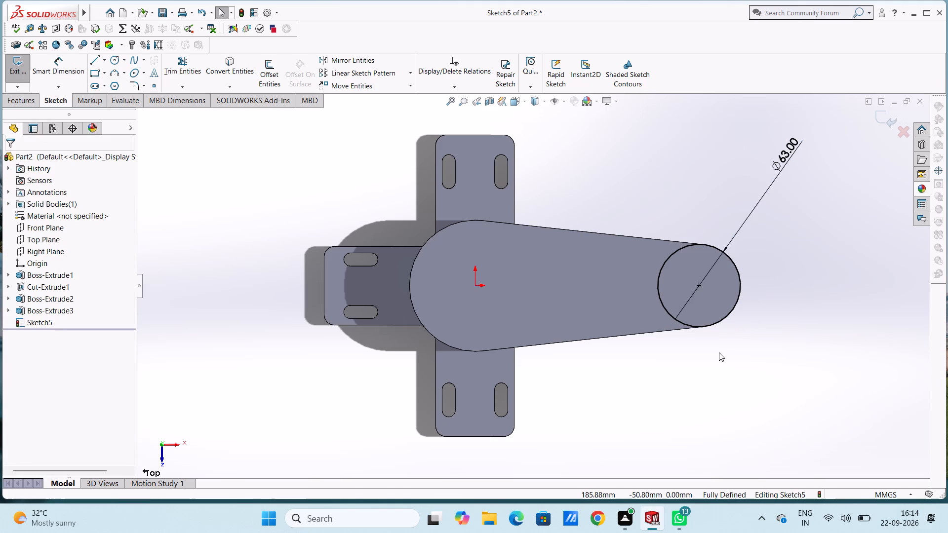
Set up a blind boss extrusion of the 63 mm circle, 40 mm upwards from the arm, with draft enabled and the result merged.
key("ctrl+7")
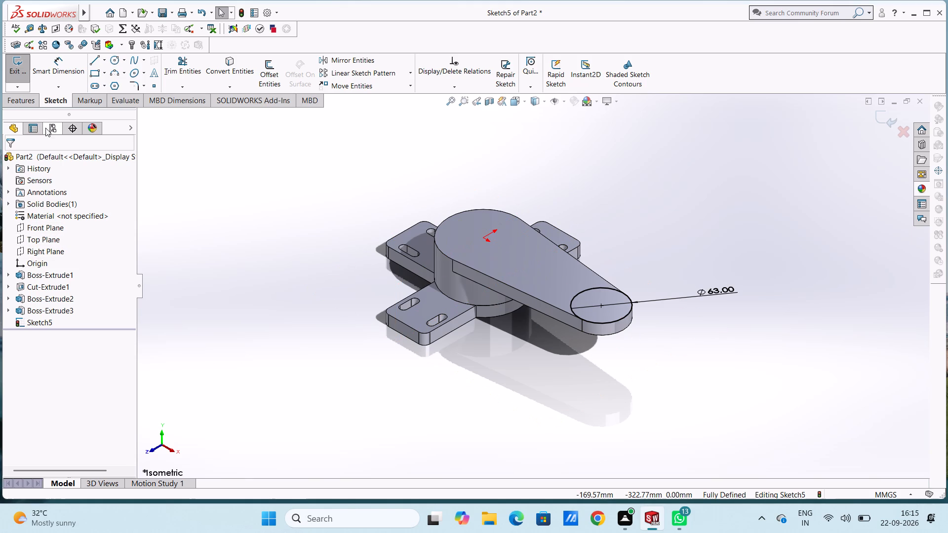
left_click(33, 102)
left_click(27, 79)
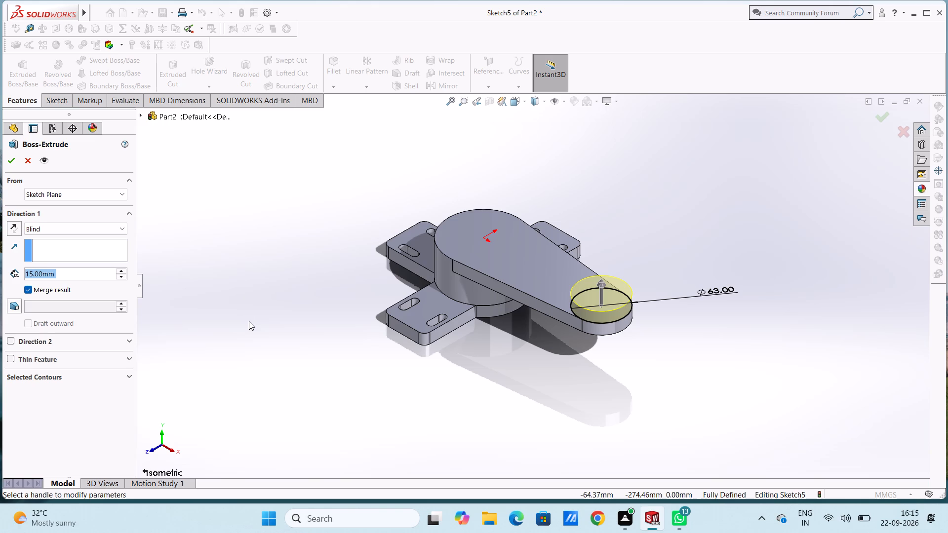
left_click(15, 303)
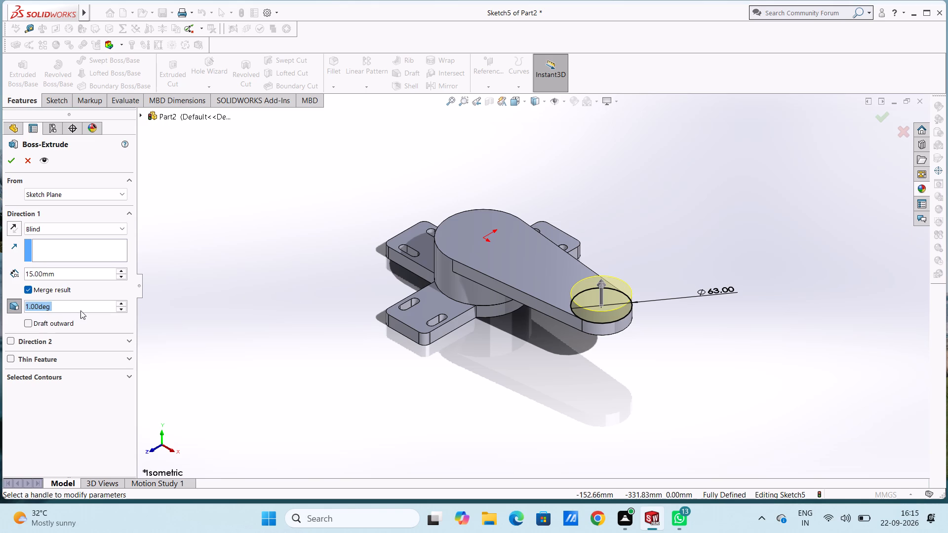
double_click(82, 274)
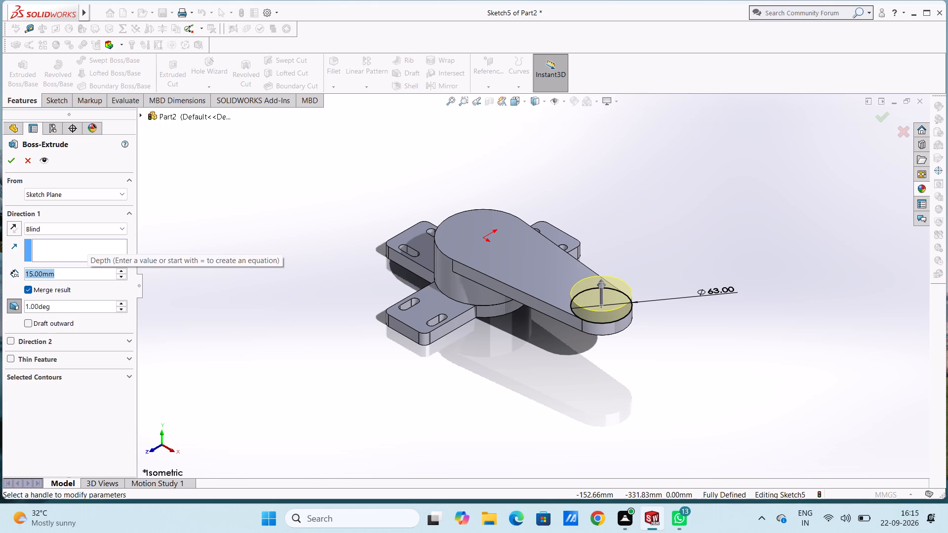
type("40")
key("Return")
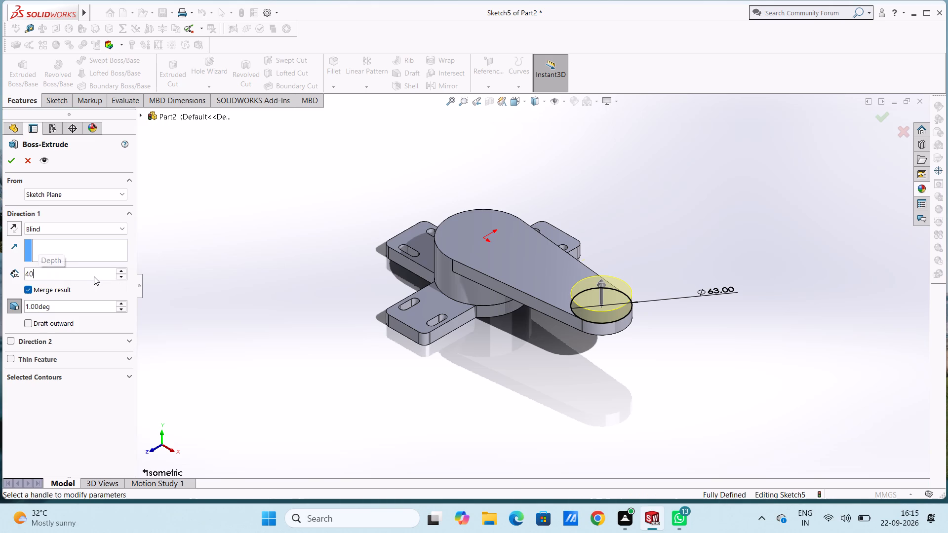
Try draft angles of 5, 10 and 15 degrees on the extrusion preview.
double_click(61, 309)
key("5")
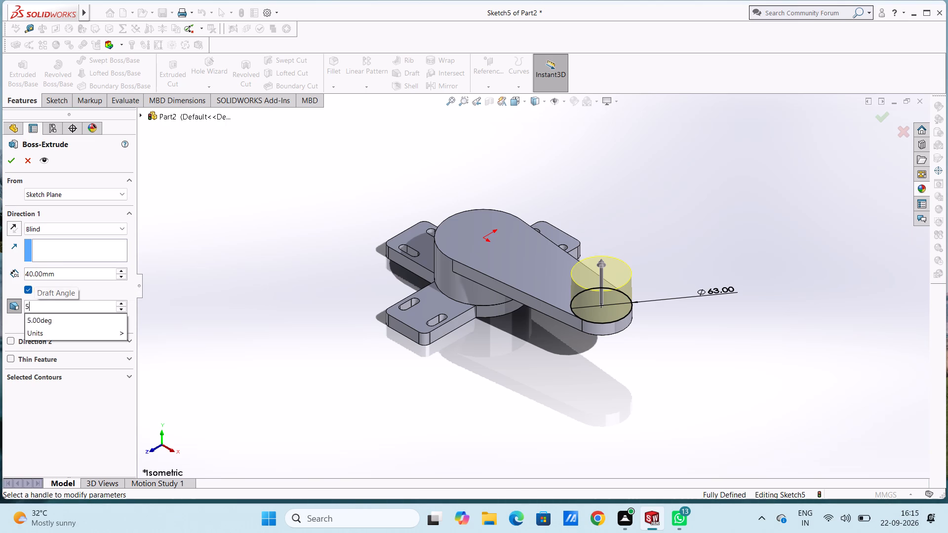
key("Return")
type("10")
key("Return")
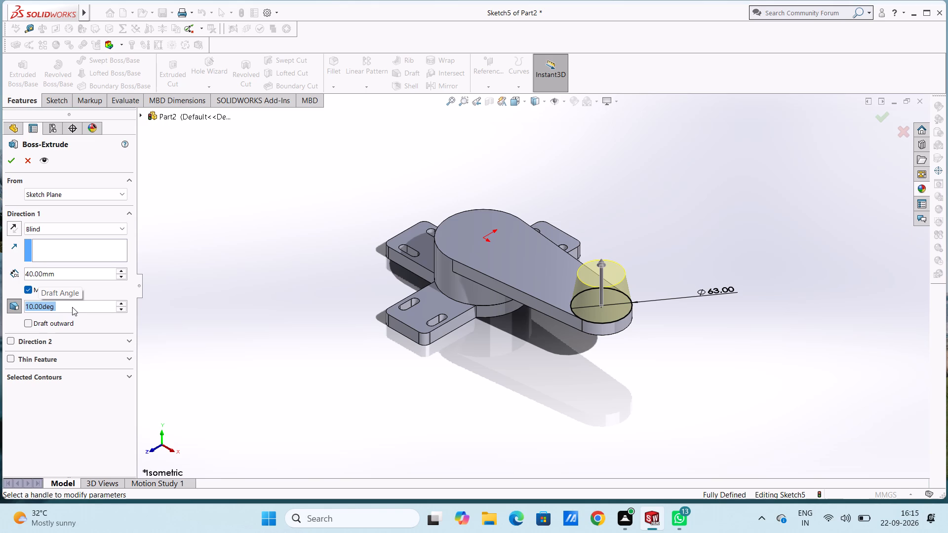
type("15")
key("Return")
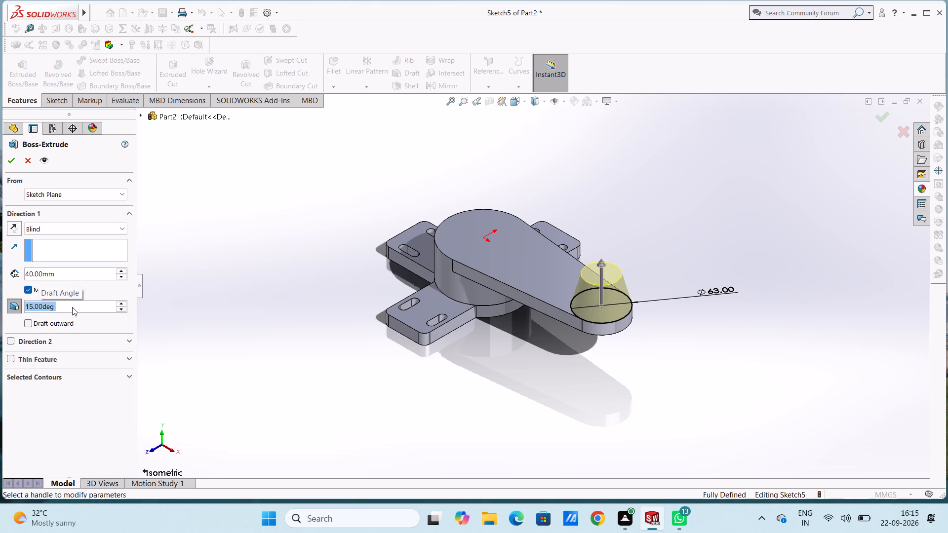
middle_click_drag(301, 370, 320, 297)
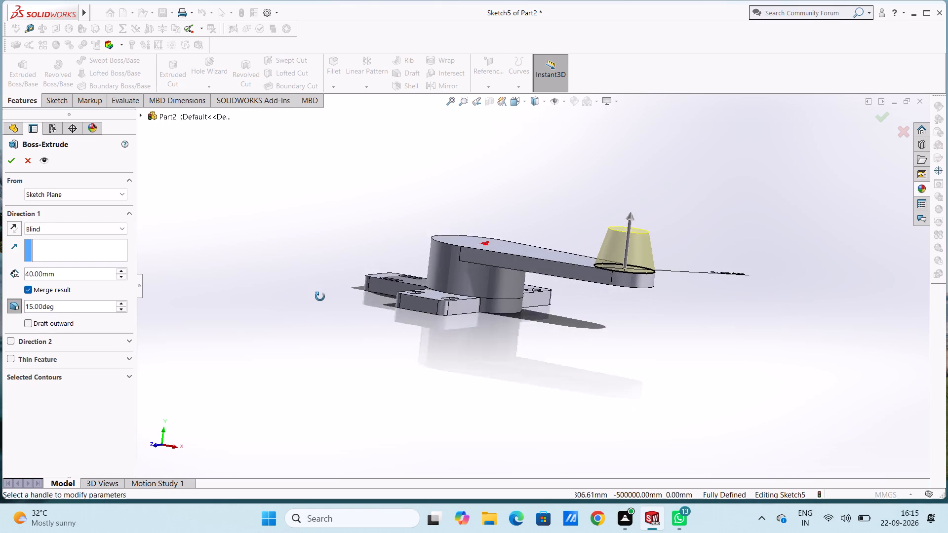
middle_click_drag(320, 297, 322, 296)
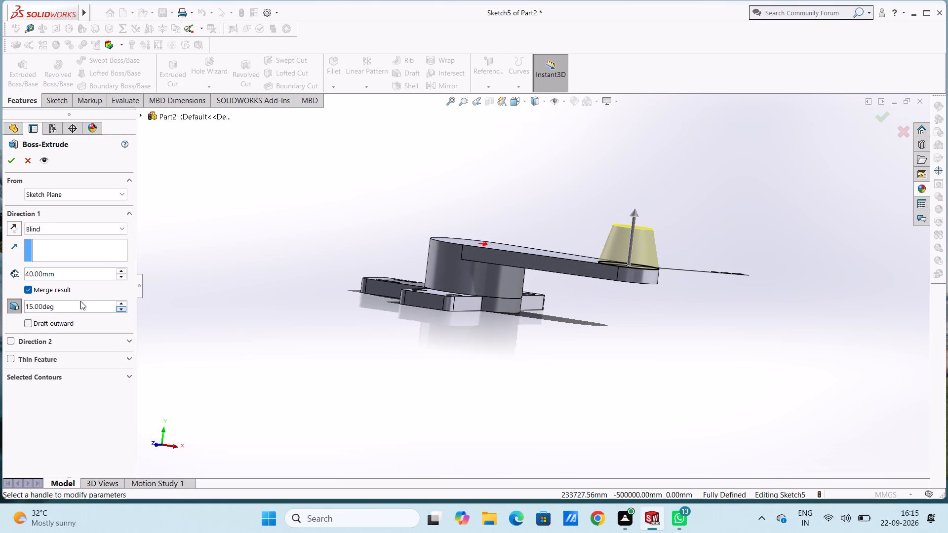
Set the draft angle to 20 degrees, tapering inwards, and complete the conical boss on the arm's end.
double_click(80, 308)
type("20")
key("Return")
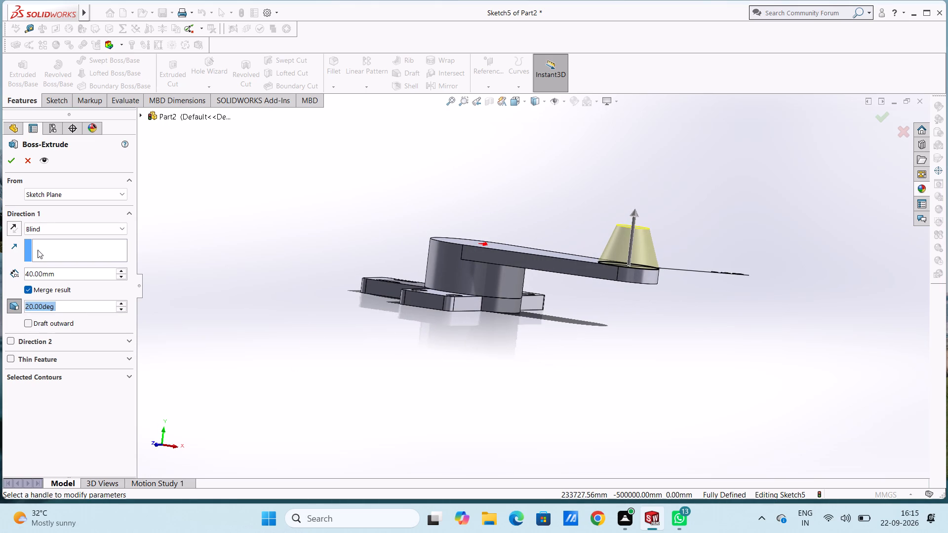
left_click(11, 158)
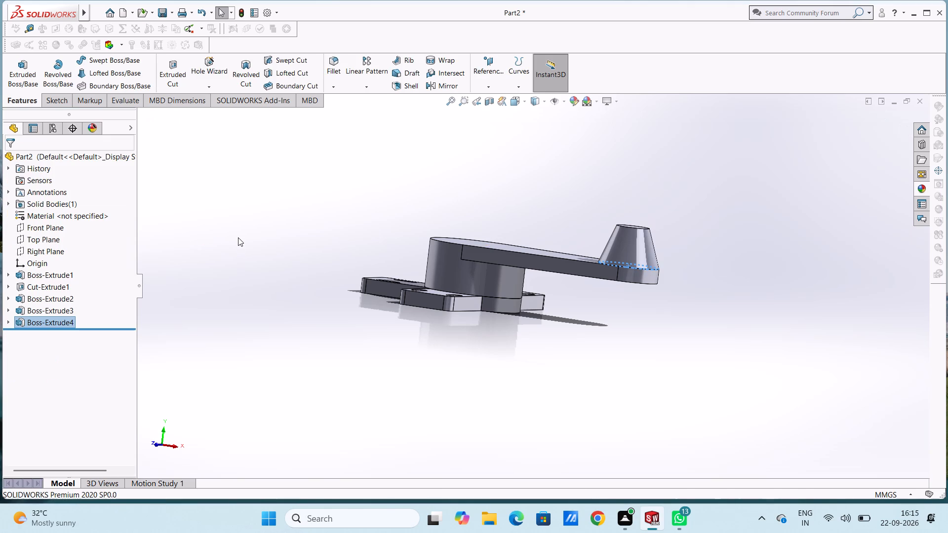
left_click(237, 232)
Sketch a circle of 10 mm radius on the conical boss's top face, concentric with its round edge.
middle_click_drag(244, 225, 242, 370)
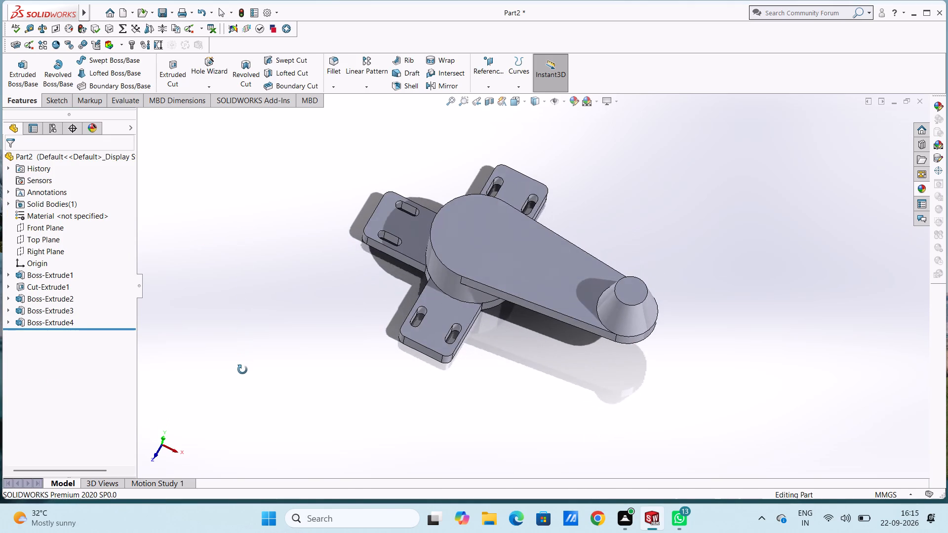
middle_click_drag(242, 370, 242, 372)
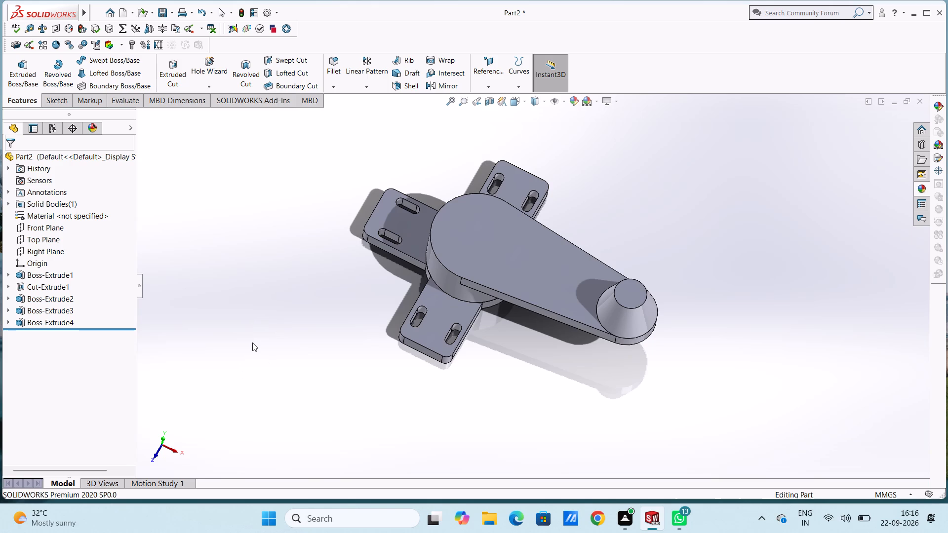
key("ctrl+5")
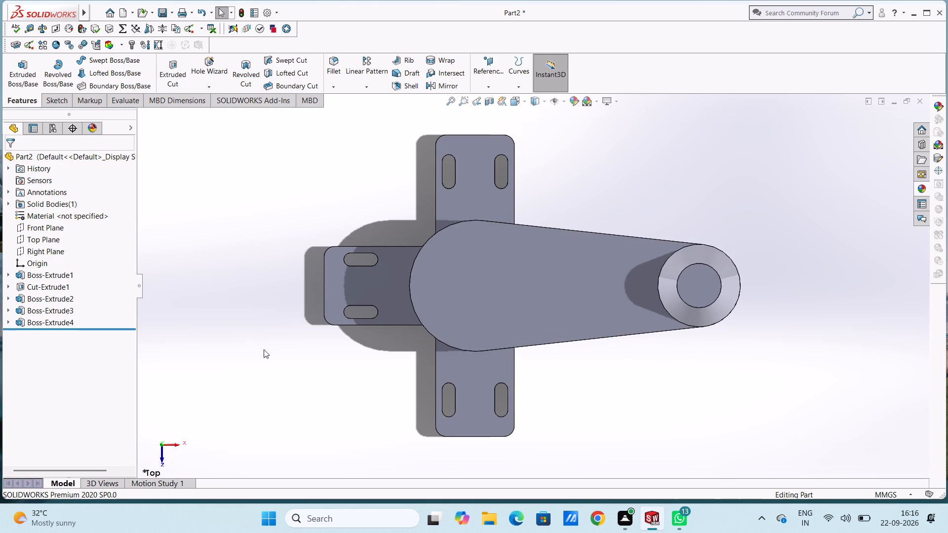
left_click(701, 286)
left_click(746, 261)
left_click(719, 216)
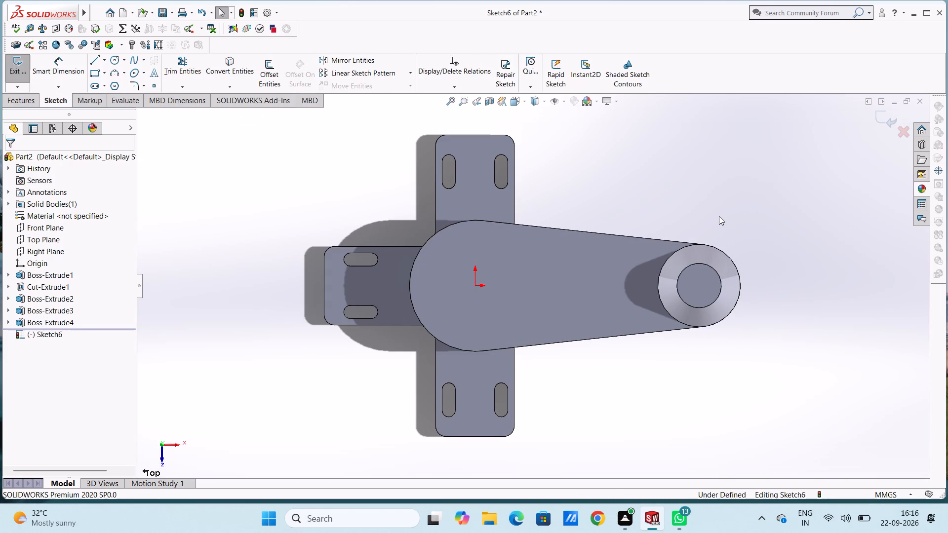
left_click(117, 62)
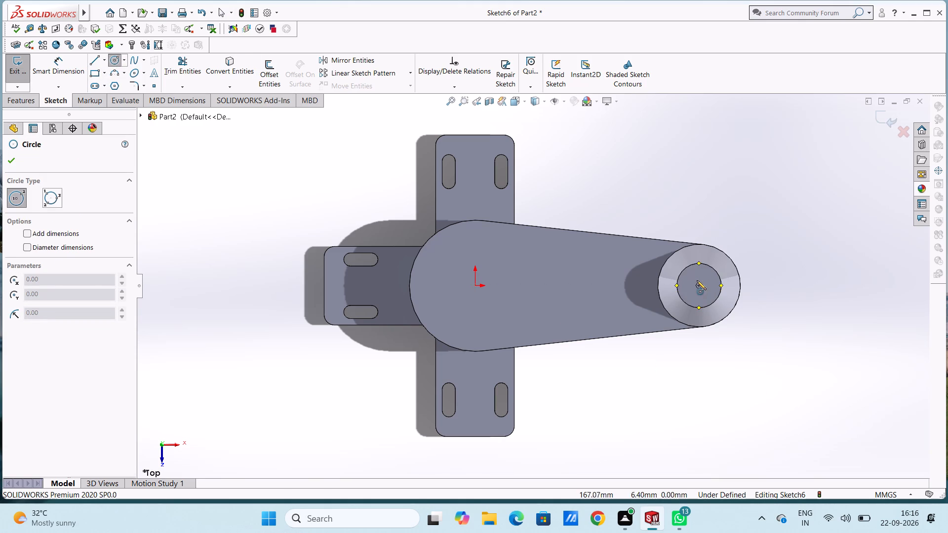
left_click(698, 285)
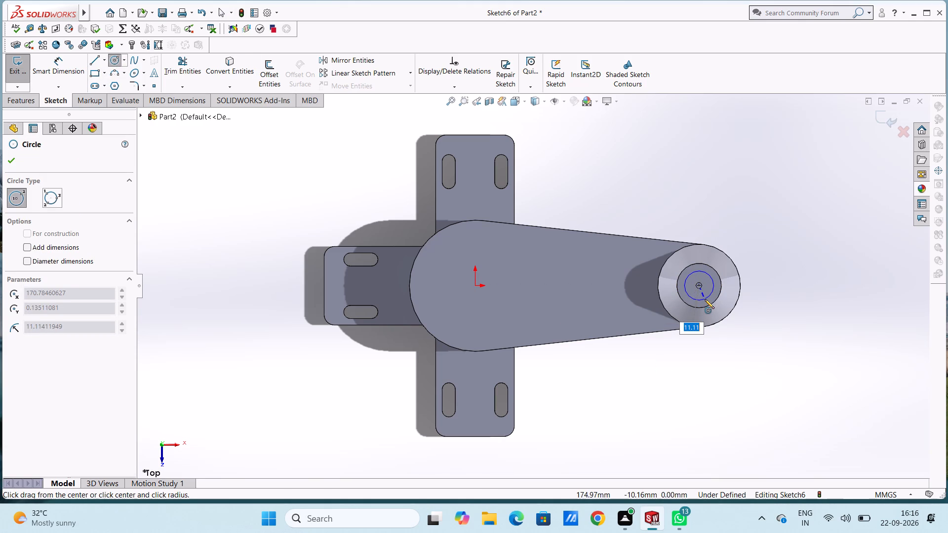
type("10")
key("Return")
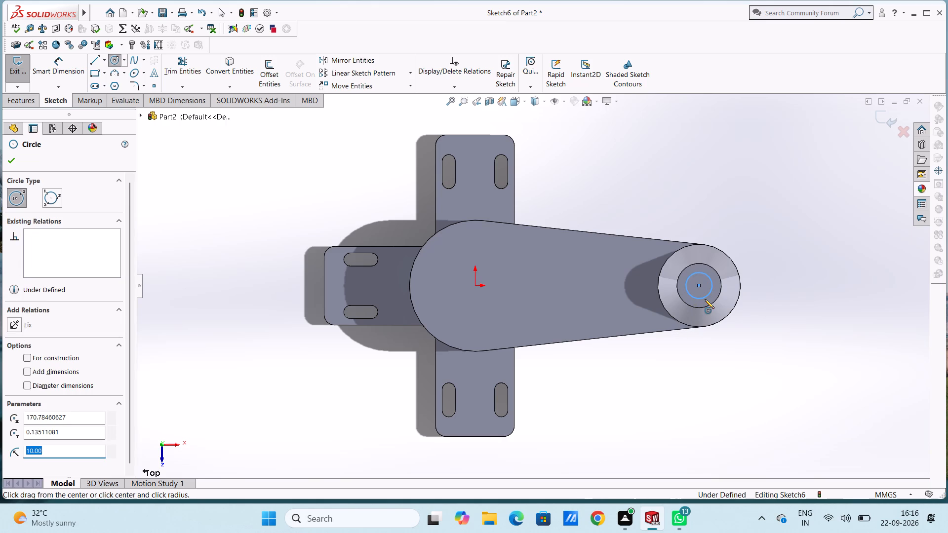
key("Escape")
key("Escape")
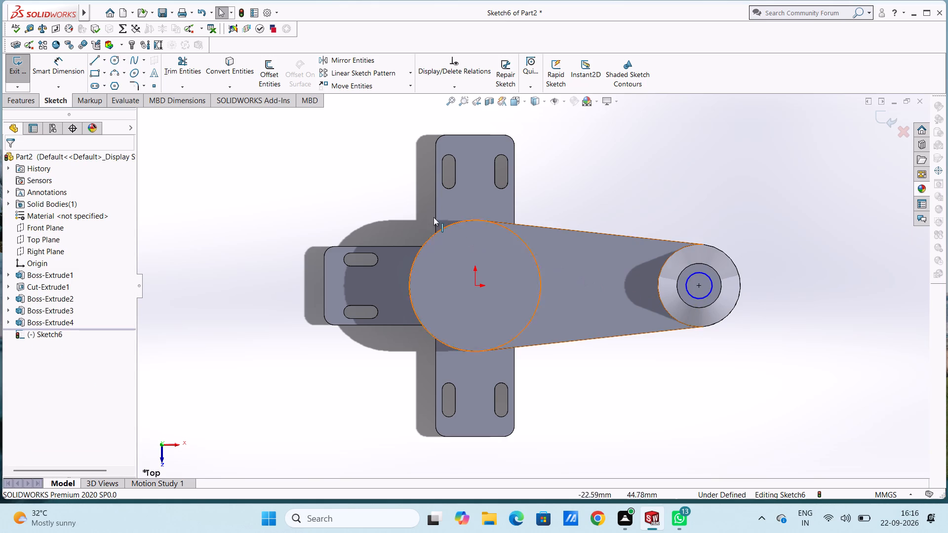
Add a 20 mm diameter dimension to the circle on the conical boss's top face.
left_click(57, 71)
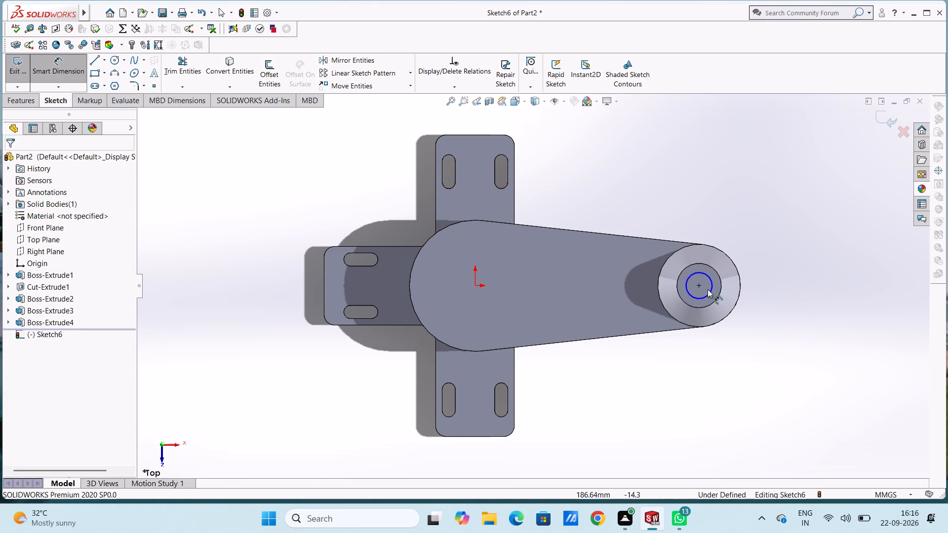
left_click(706, 274)
left_click(795, 195)
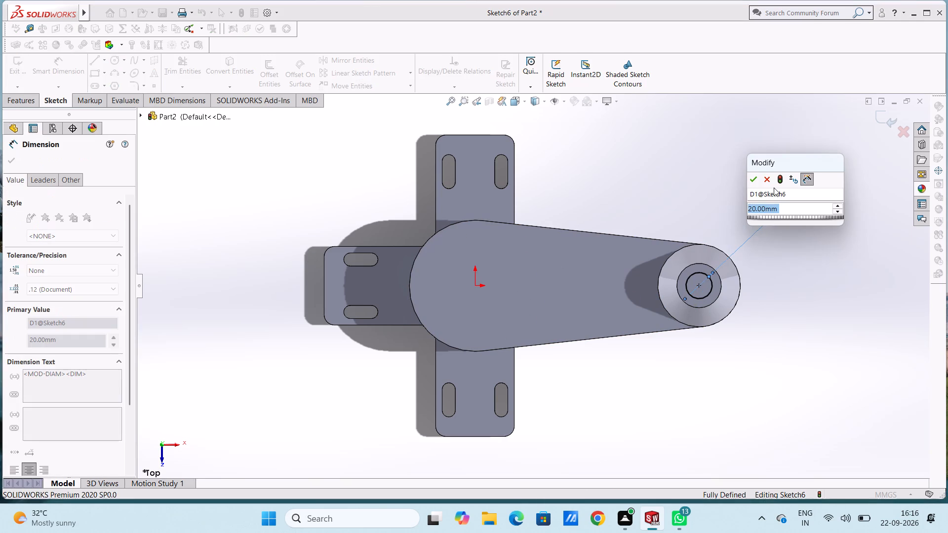
left_click(750, 180)
key("Escape")
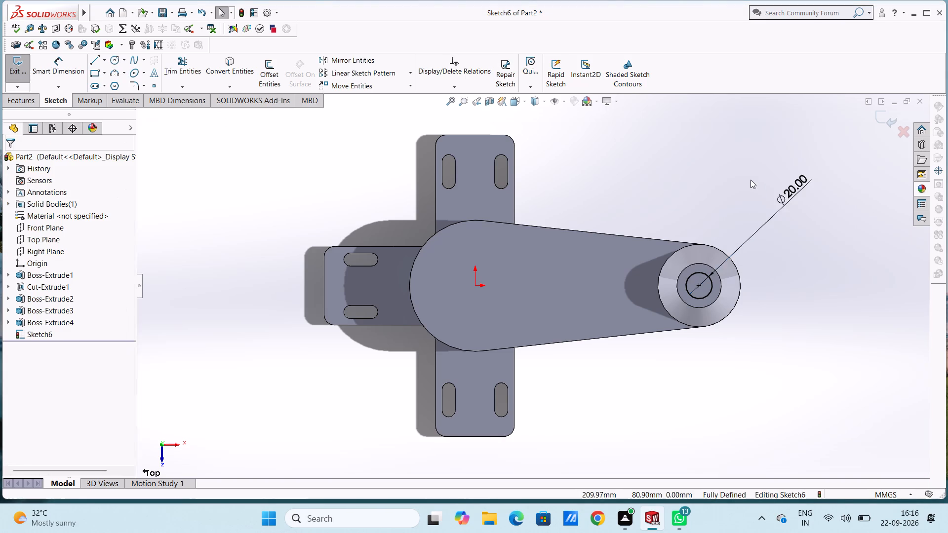
Cut-extrude the 20 mm circle on the conical boss's top face to a blind depth of 100 mm, through the boss and arm.
key("Escape")
middle_click_drag(719, 379, 710, 337)
middle_click_drag(706, 309, 711, 244)
left_click(23, 103)
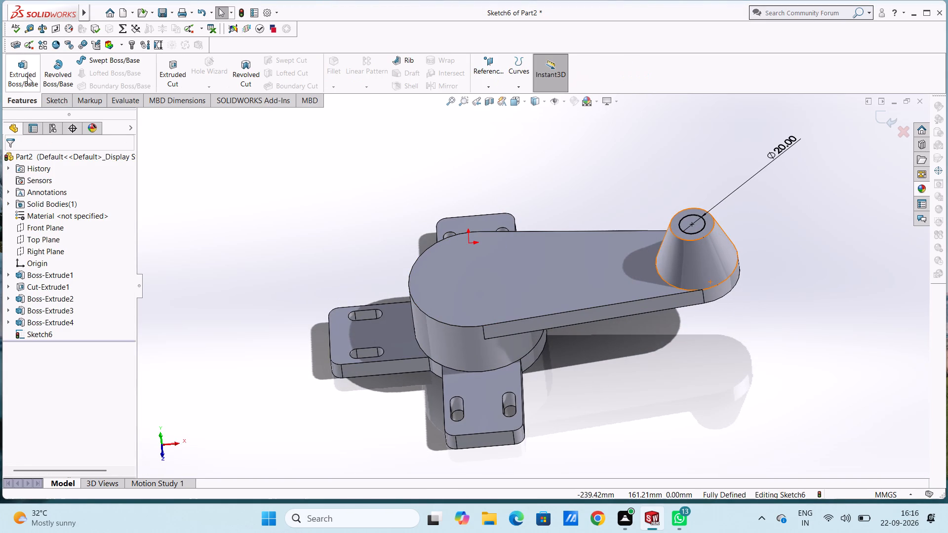
left_click(172, 70)
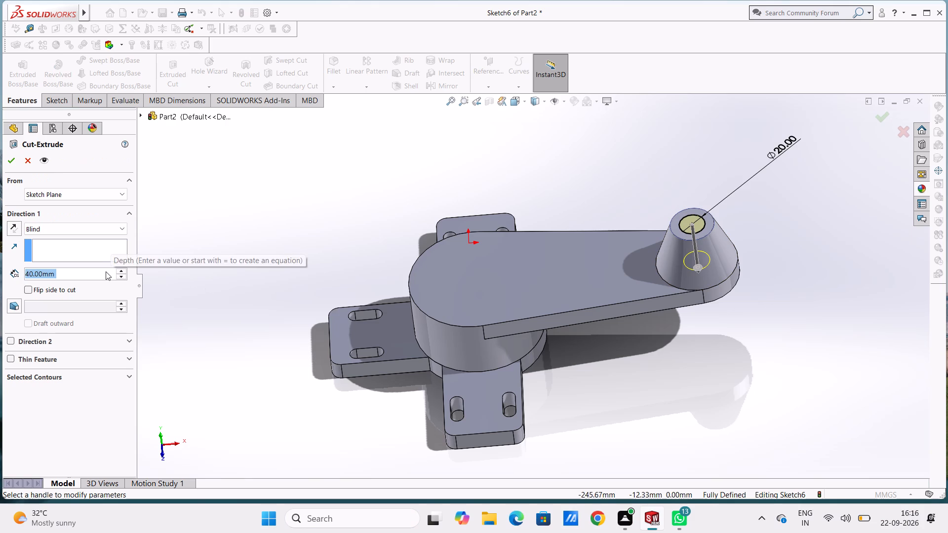
type("100")
key("Return")
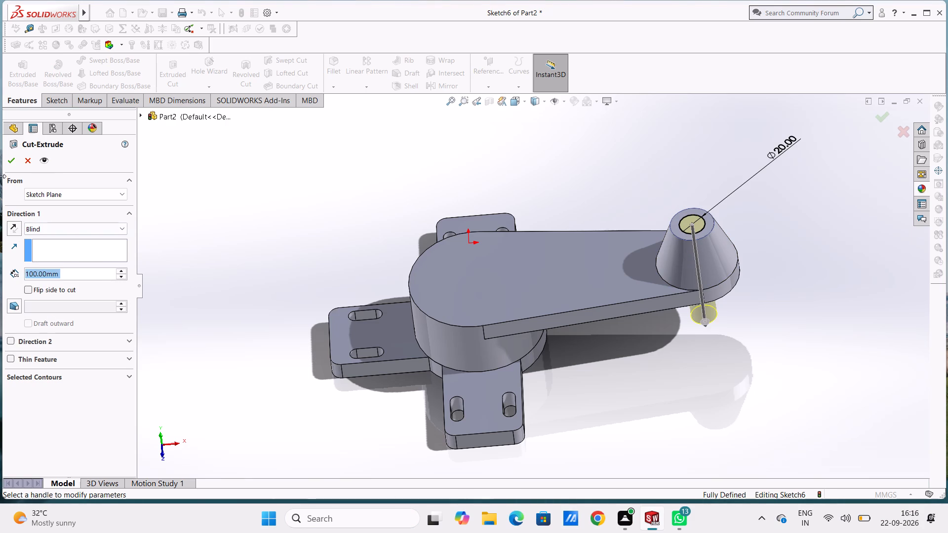
left_click(9, 163)
left_click(293, 215)
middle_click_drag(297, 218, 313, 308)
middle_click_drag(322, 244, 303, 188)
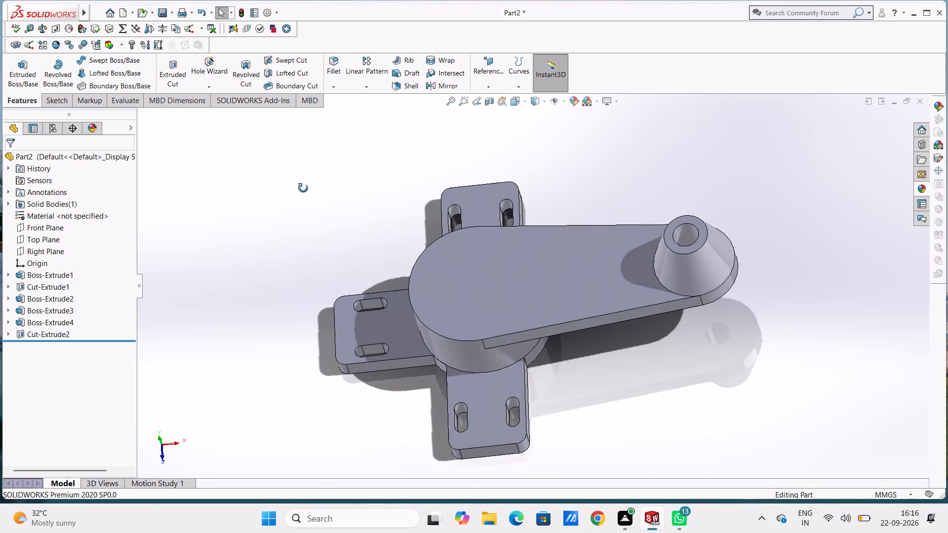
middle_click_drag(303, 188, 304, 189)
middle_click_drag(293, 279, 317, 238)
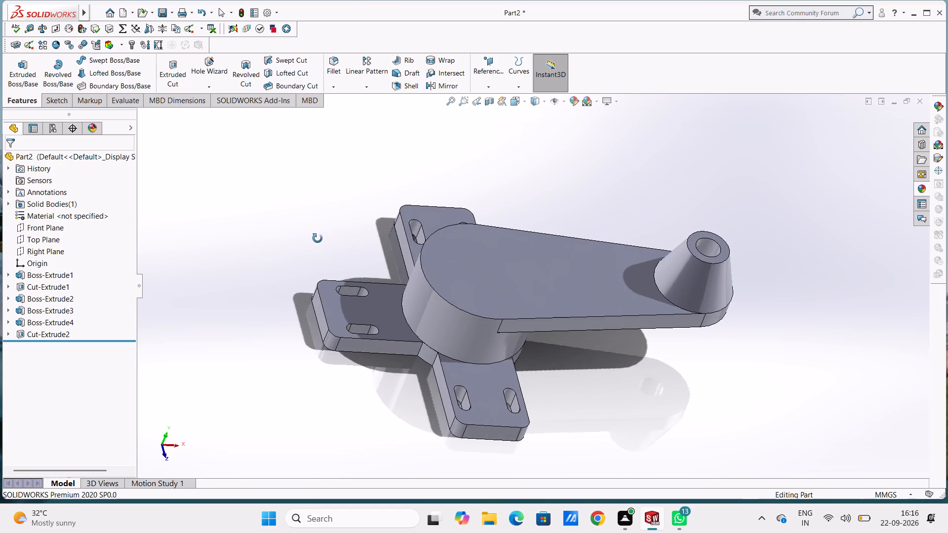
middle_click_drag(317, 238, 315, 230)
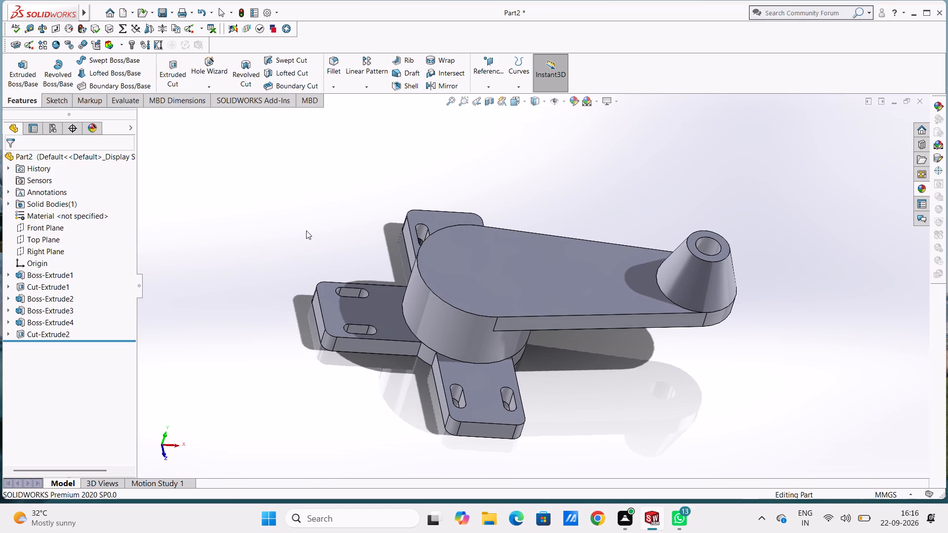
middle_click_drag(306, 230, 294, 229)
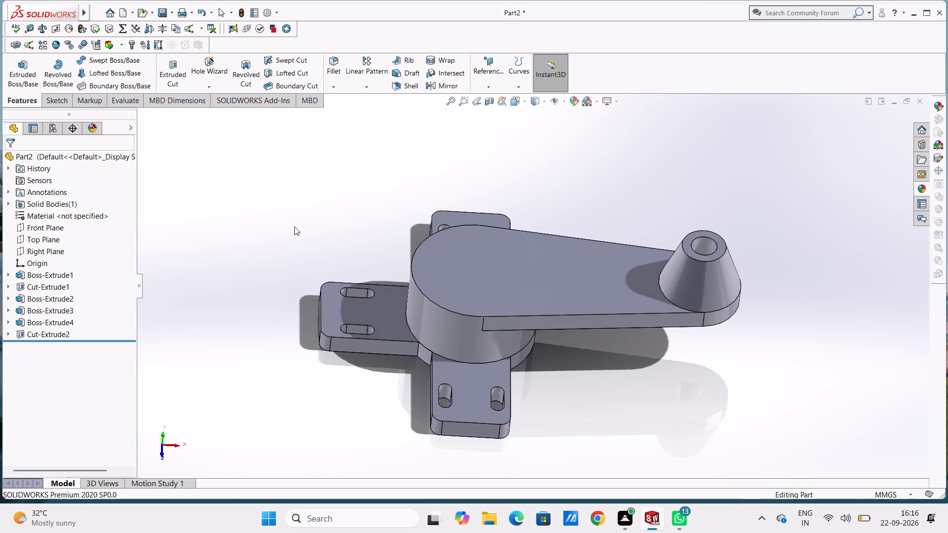
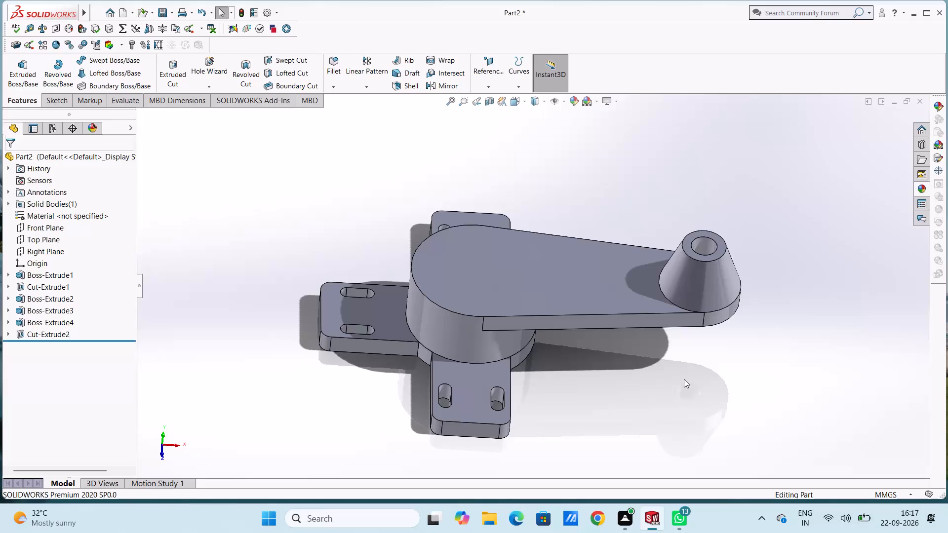
Create a reference plane from the Front Plane at an offset distance of 0 mm.
key("ctrl+5")
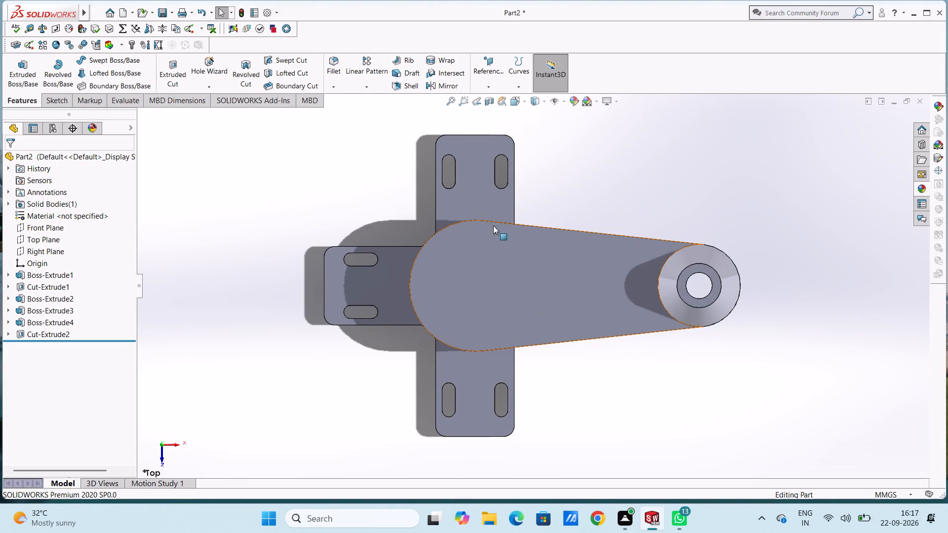
left_click(496, 64)
left_click(501, 99)
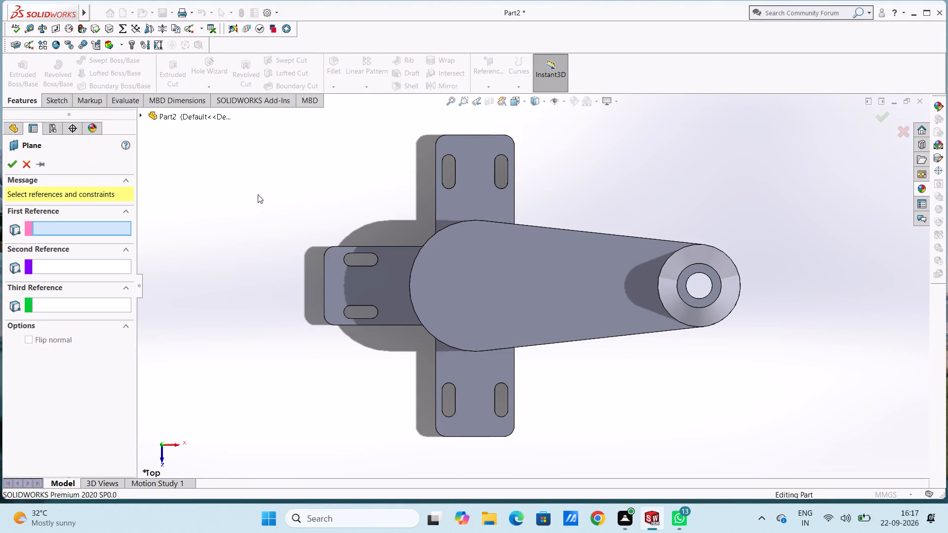
left_click(168, 119)
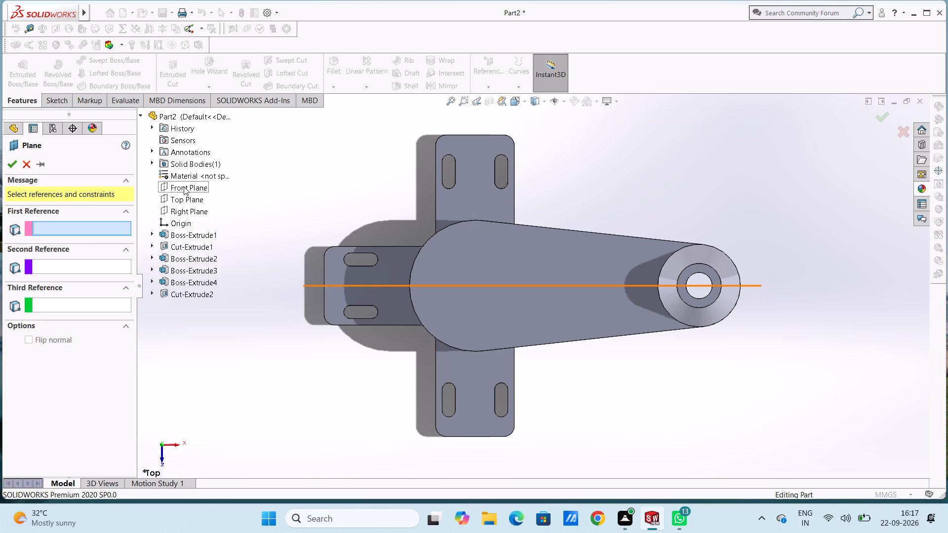
left_click(184, 187)
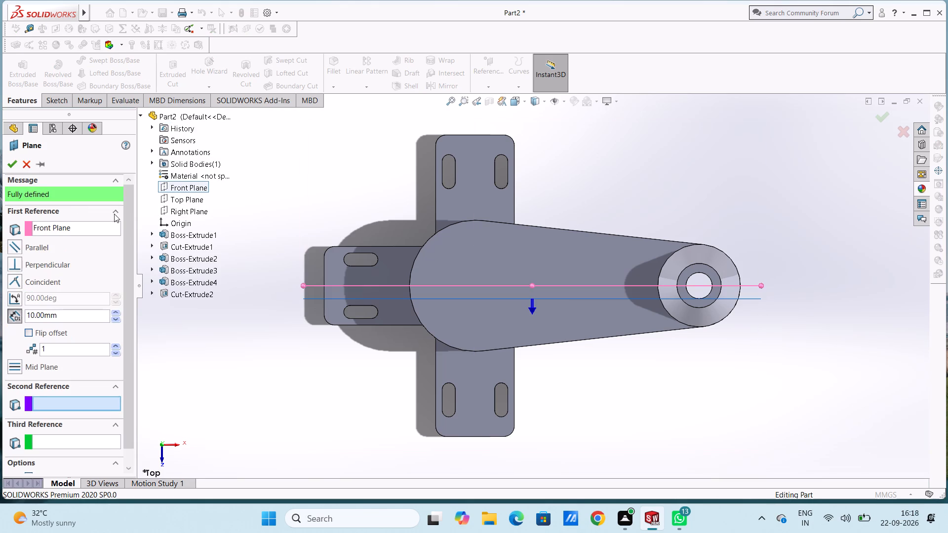
double_click(69, 313)
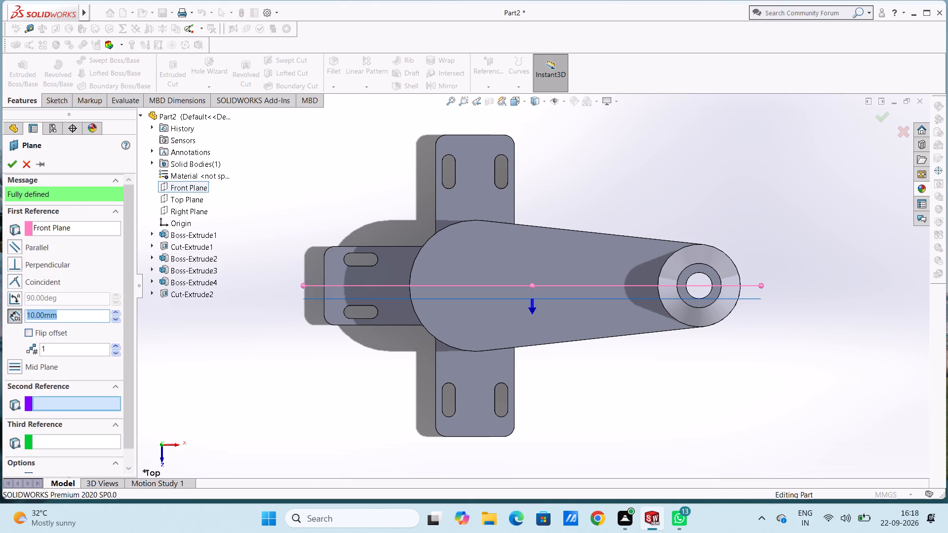
key("0")
key("Return")
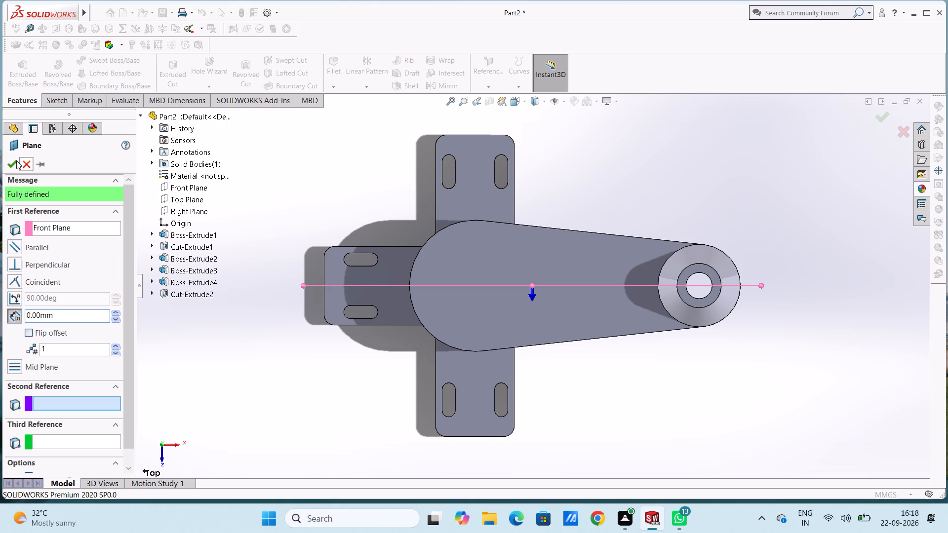
left_click(12, 160)
left_click(252, 190)
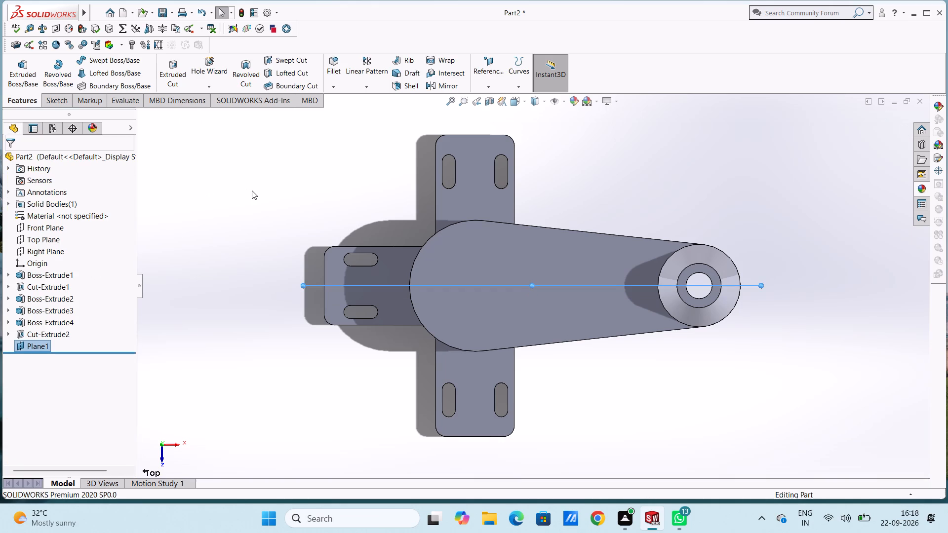
Start a sketch on the new plane and draw a 100 mm horizontal line inward from the arm end's upper edge.
key("ctrl+1")
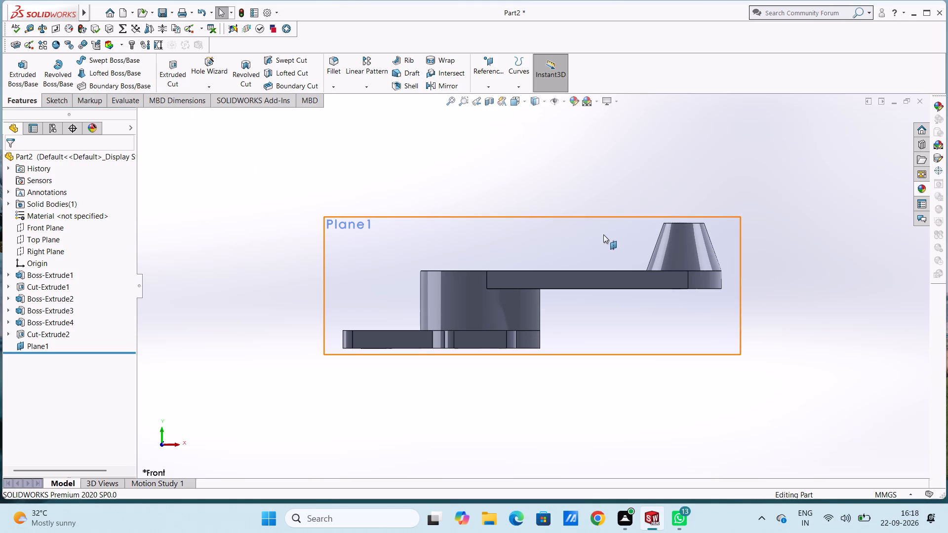
left_click(584, 234)
left_click(629, 201)
left_click(556, 171)
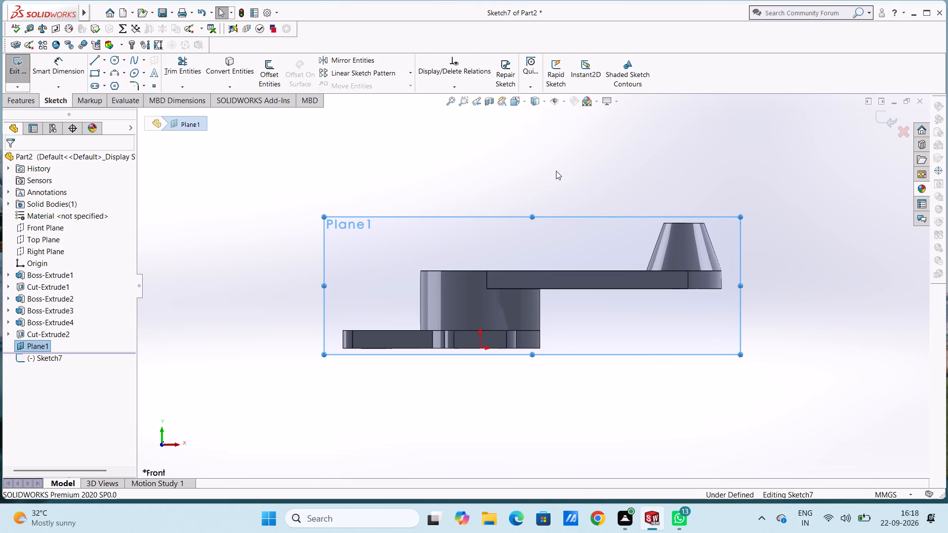
left_click(94, 61)
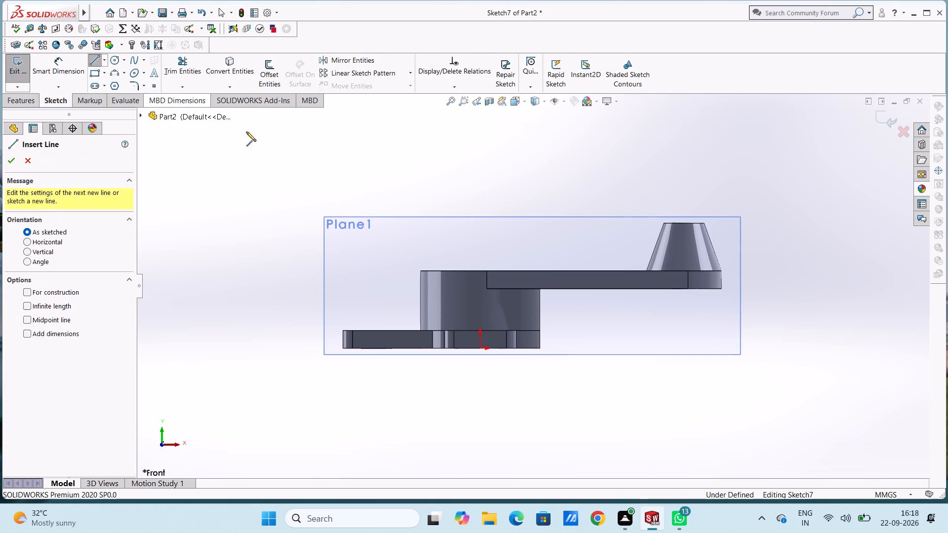
left_click(721, 271)
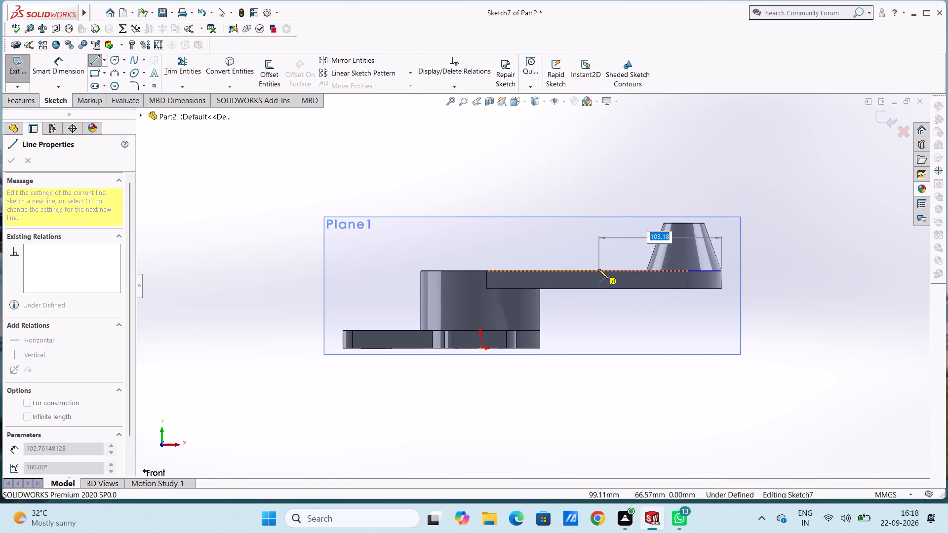
type("100")
key("Return")
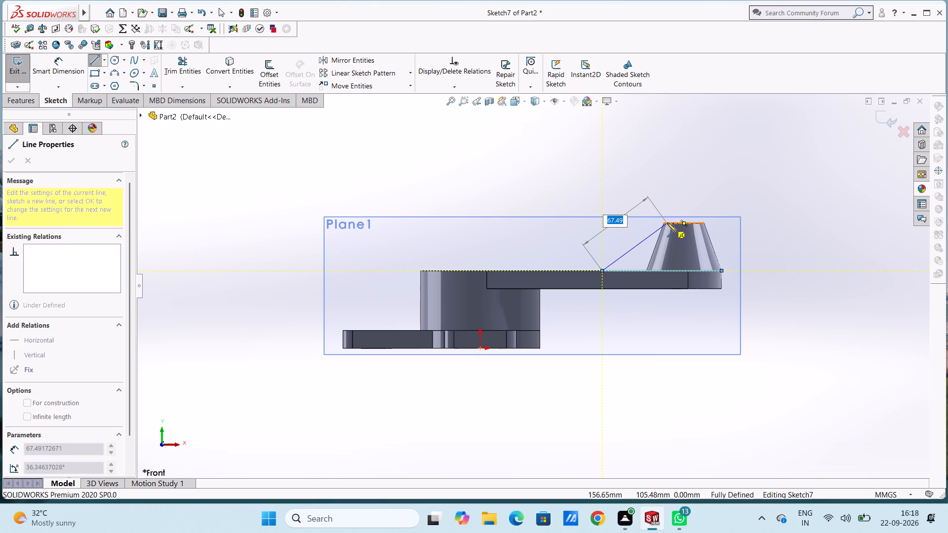
Continue the rib profile with a sloping line to the conical boss's top edge, a 5 mm horizontal line and a 40 mm vertical line down to the base line.
left_click(664, 223)
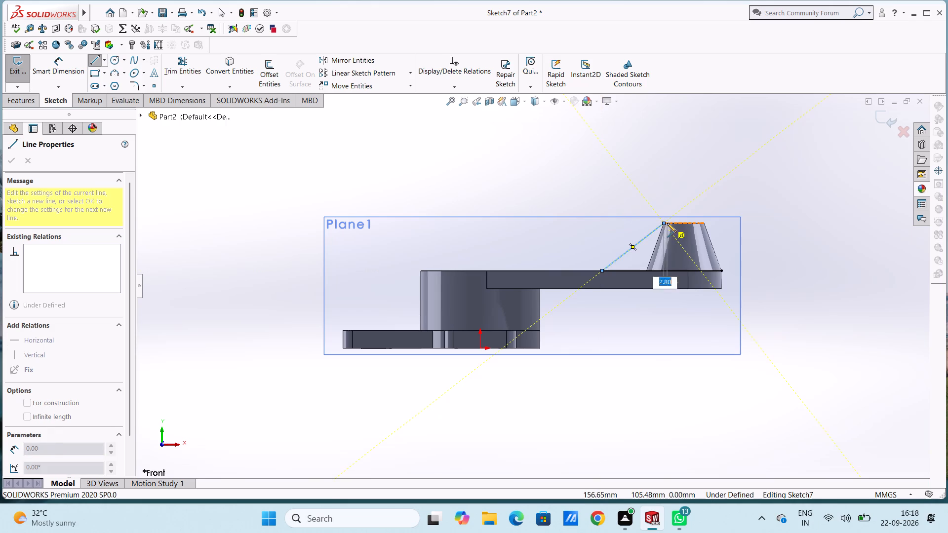
middle_click_drag(669, 224, 671, 255)
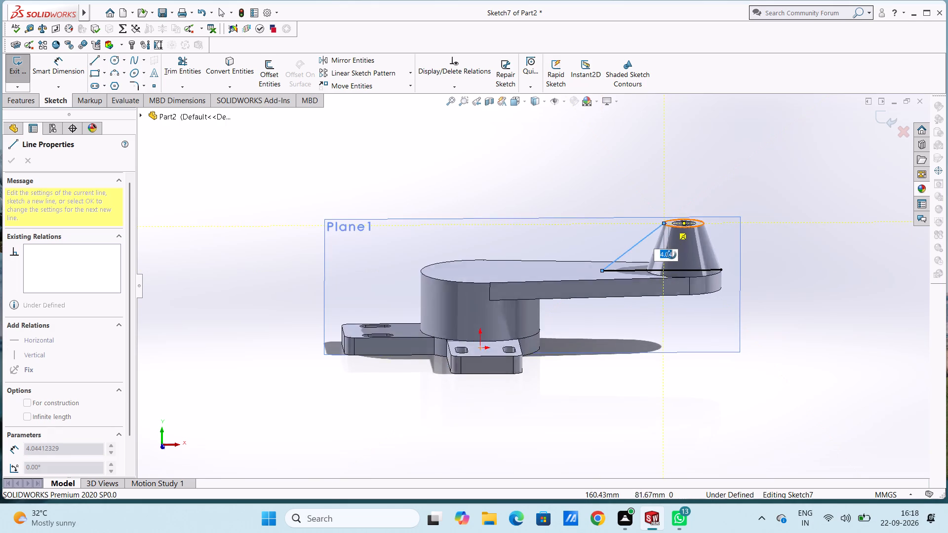
middle_click_drag(671, 255, 664, 285)
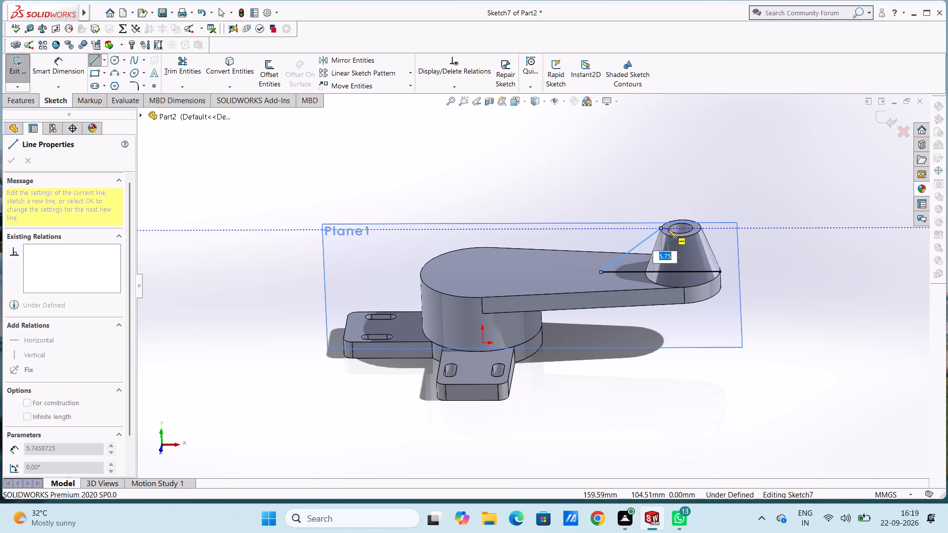
key("5")
key("Return")
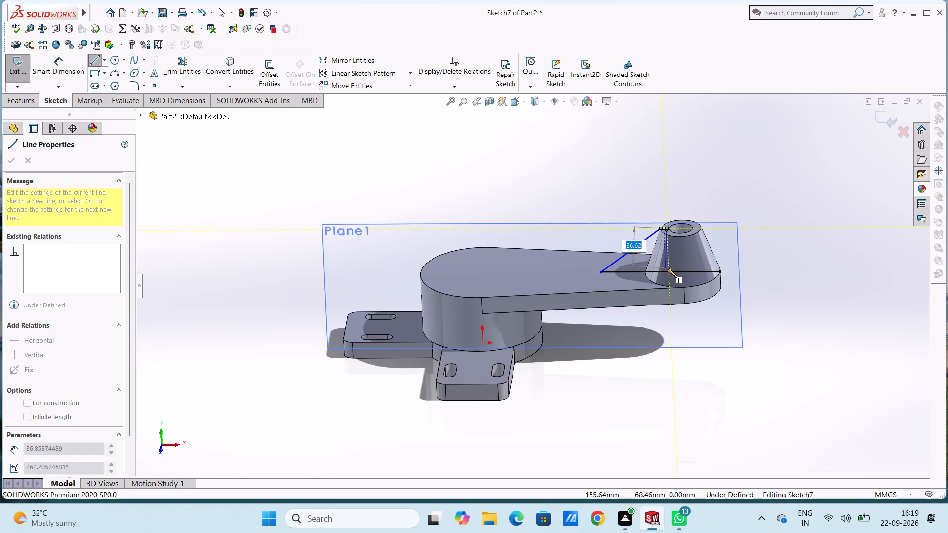
left_click(670, 272)
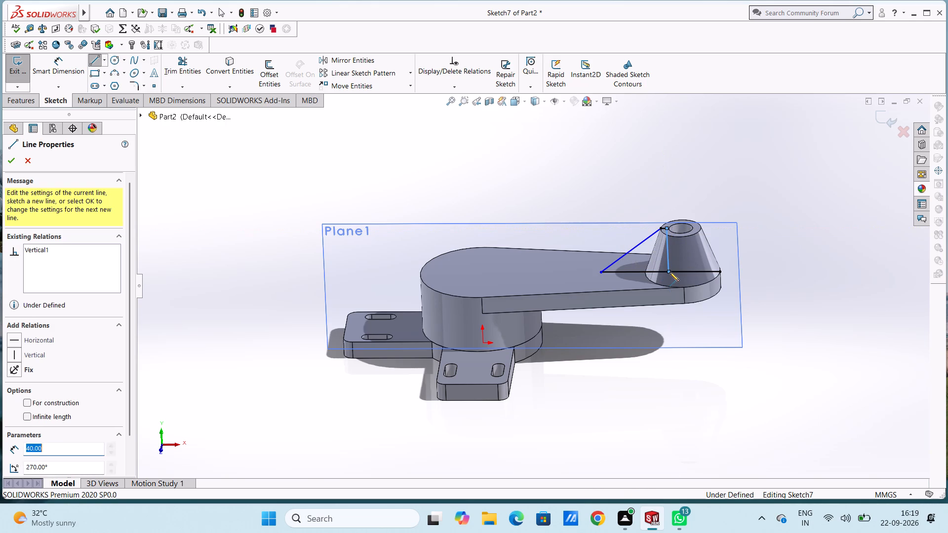
key("Escape")
key("Escape")
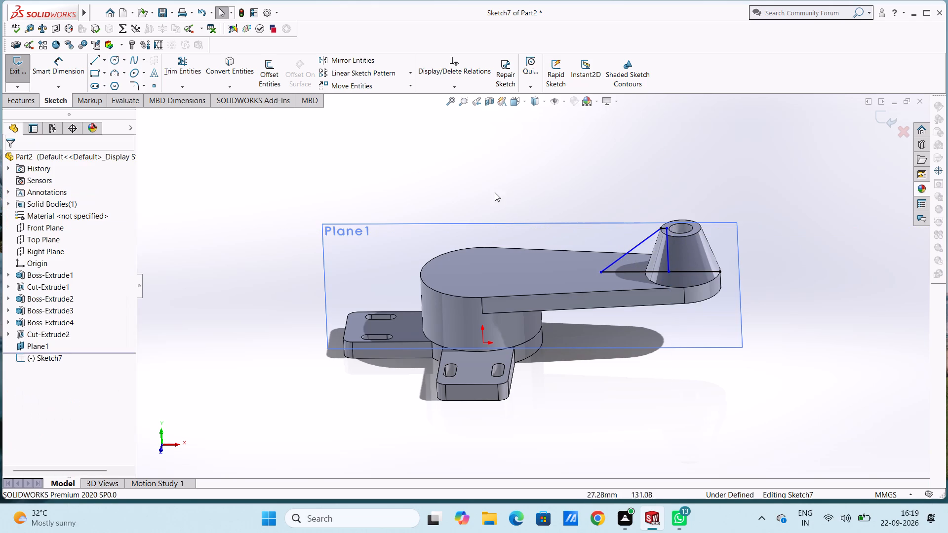
Trim the part of the base line that extends beyond the vertical line towards the arm's end.
left_click(173, 66)
left_click(697, 272)
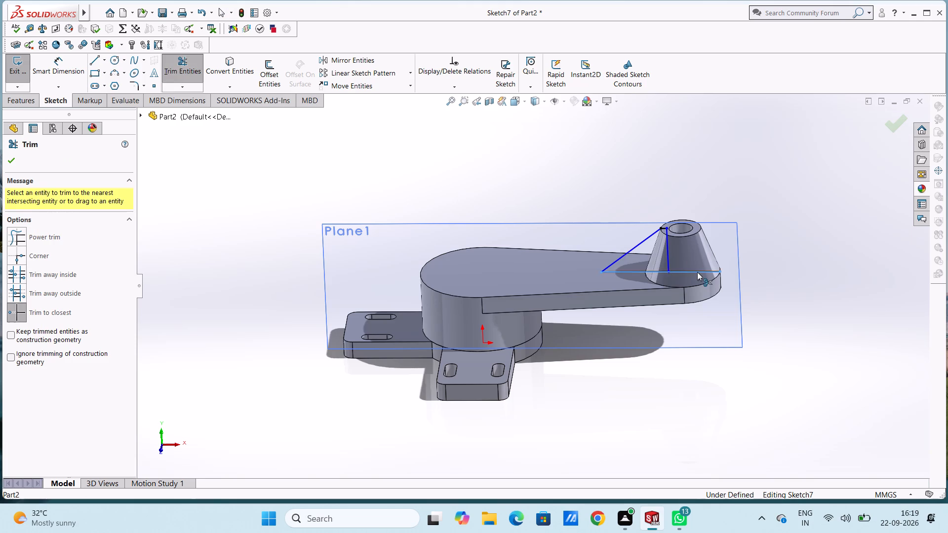
key("Escape")
key("Escape")
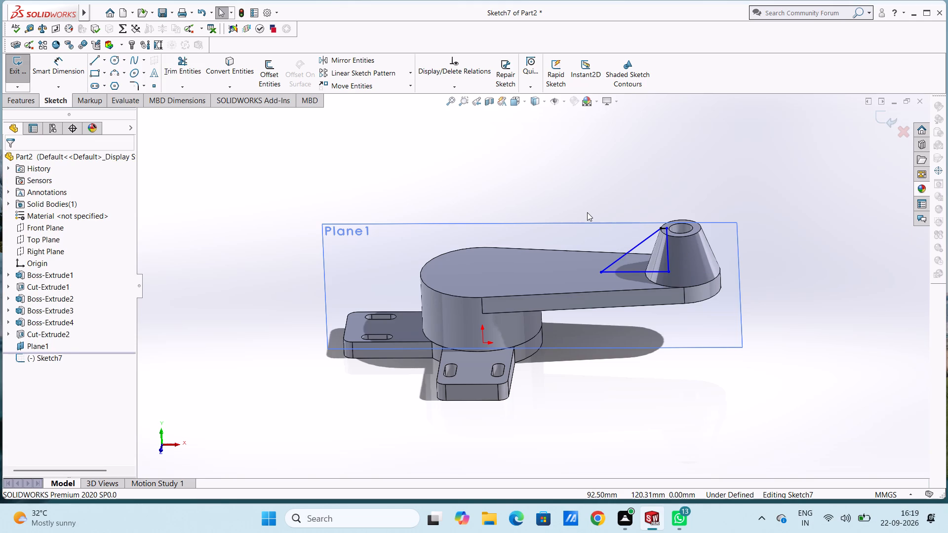
Dimension the lengths of the rib profile's sloping line and trimmed base line, keeping both as drawn.
key("ctrl+1")
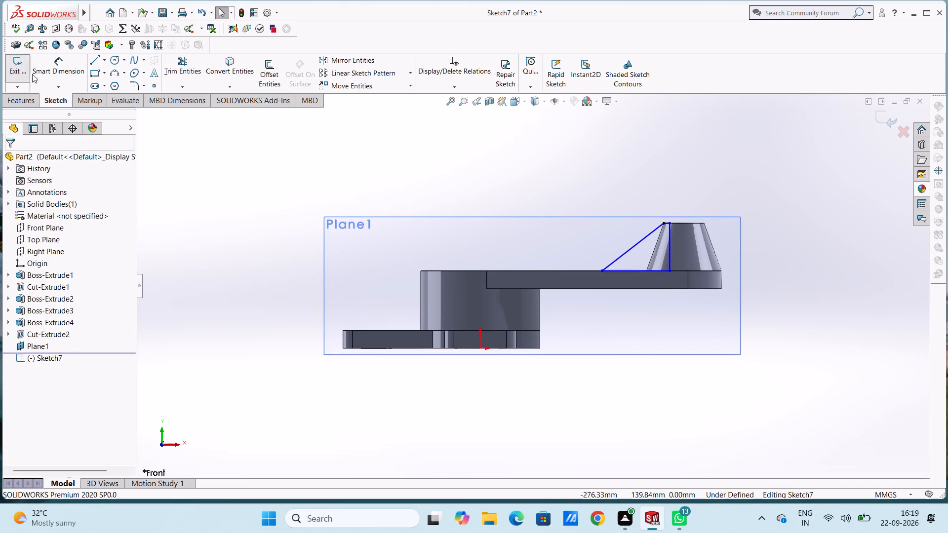
left_click(57, 68)
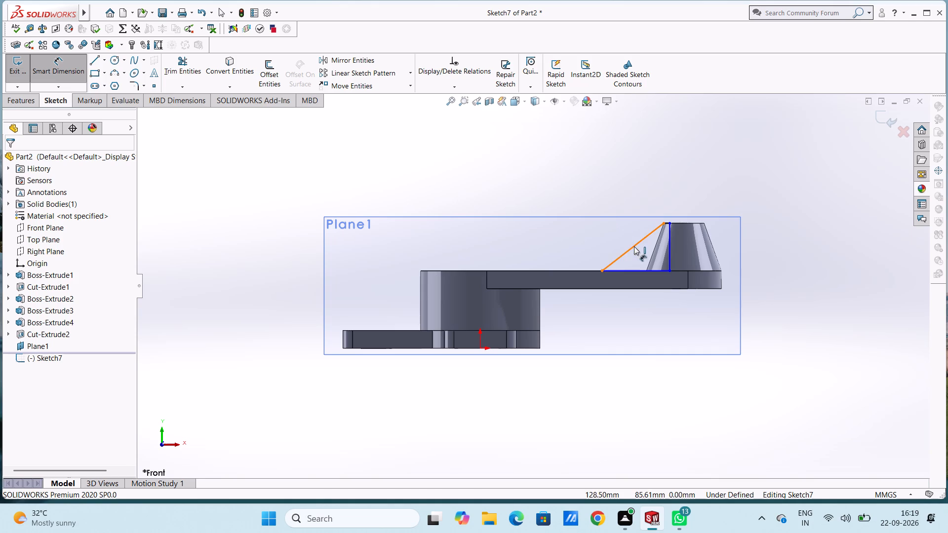
left_click(634, 246)
left_click(545, 185)
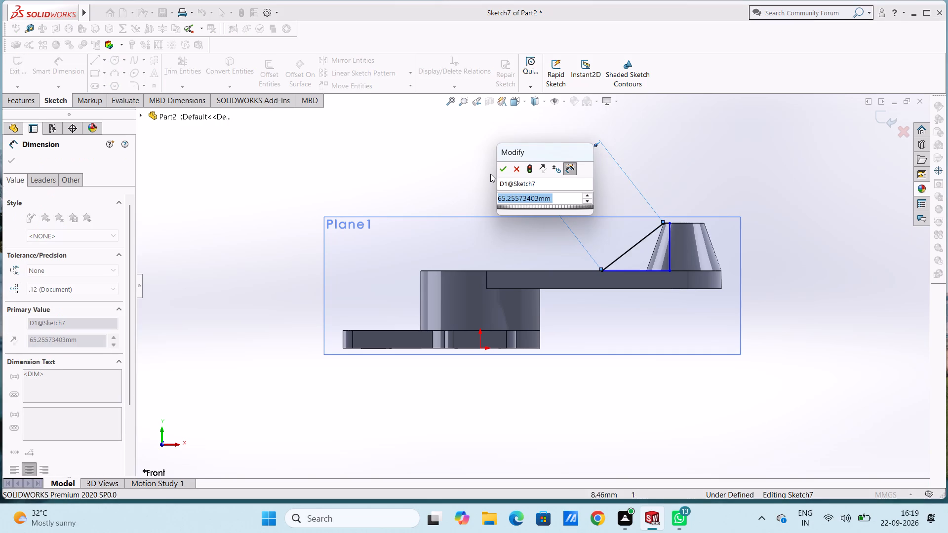
left_click(502, 171)
left_click(461, 163)
left_click(632, 273)
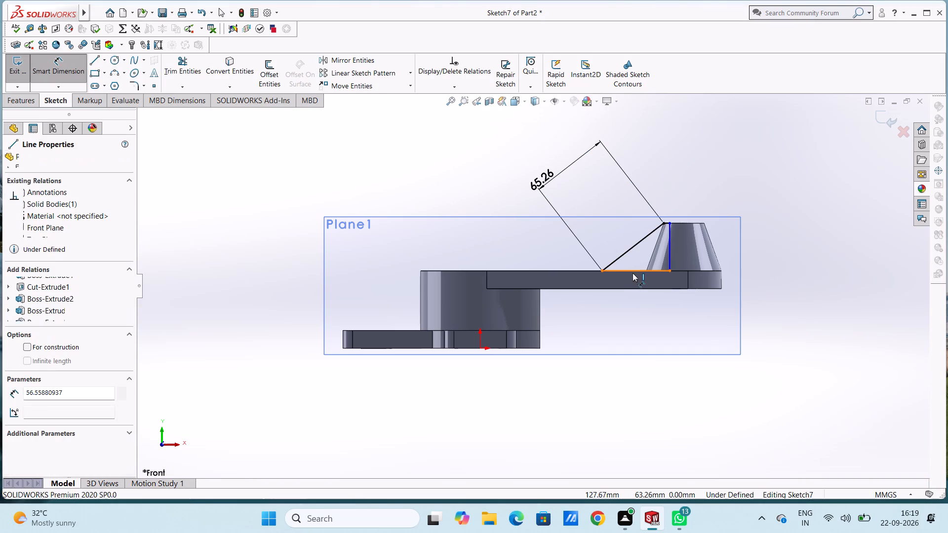
left_click(632, 372)
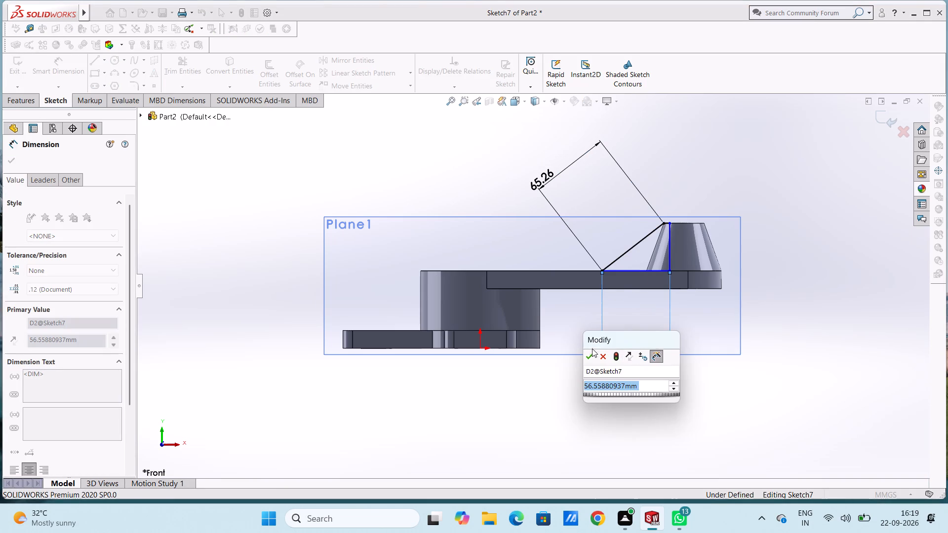
left_click(591, 357)
left_click(568, 380)
Dimension the vertical distance from the origin to the rib profile's base line.
left_click(478, 348)
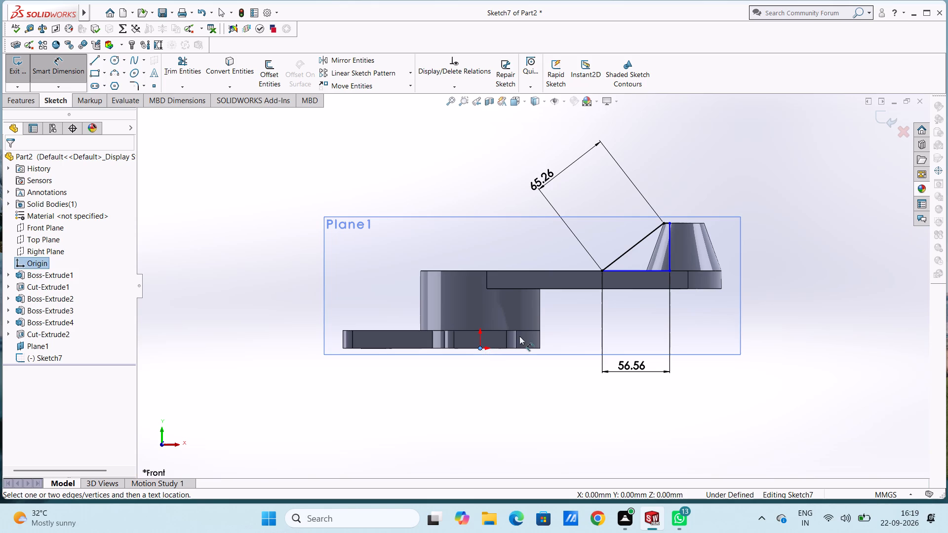
left_click(625, 272)
left_click(843, 282)
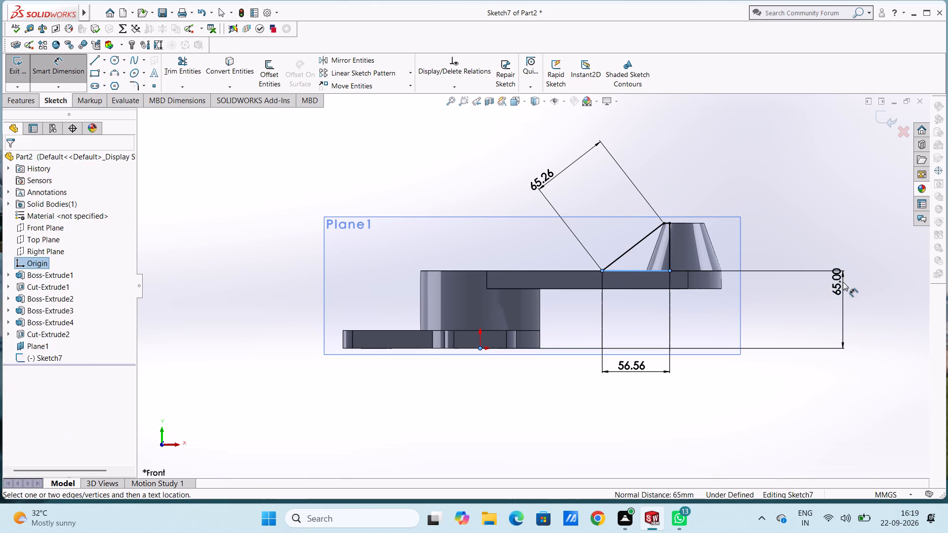
left_click(799, 268)
left_click(790, 239)
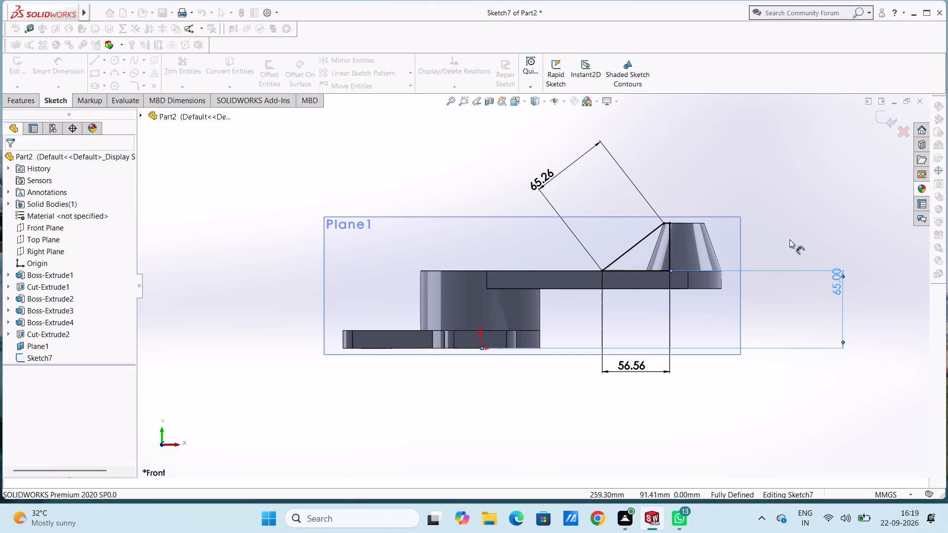
key("Escape")
key("Escape")
Extrude the rib profile 10 mm with the Mid Plane end condition, merging it with the arm and conical boss.
middle_click_drag(780, 213, 793, 319)
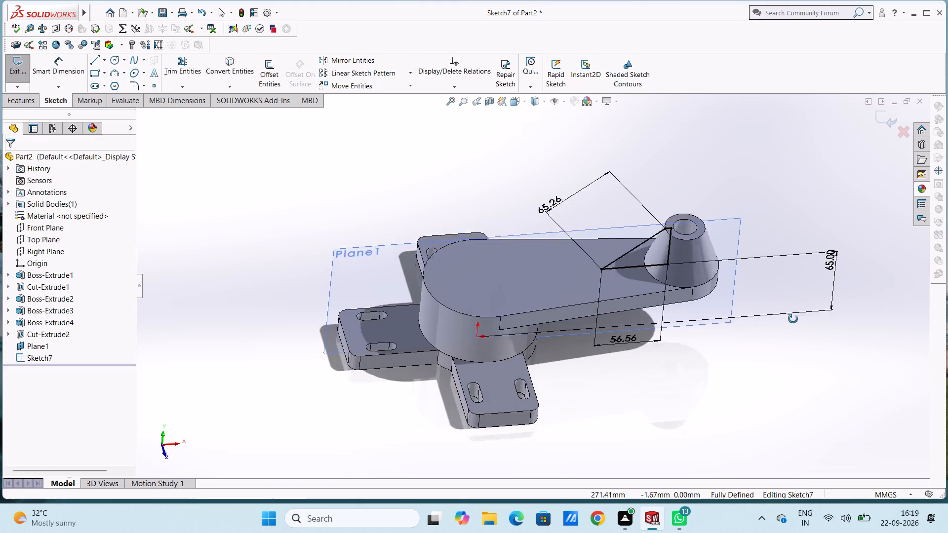
middle_click_drag(793, 319, 793, 328)
left_click(21, 98)
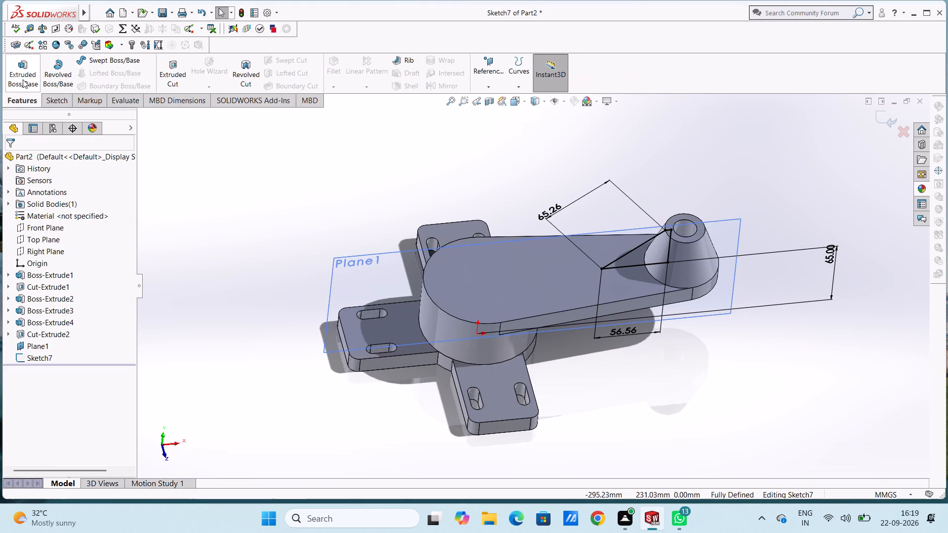
left_click(23, 79)
left_click(85, 227)
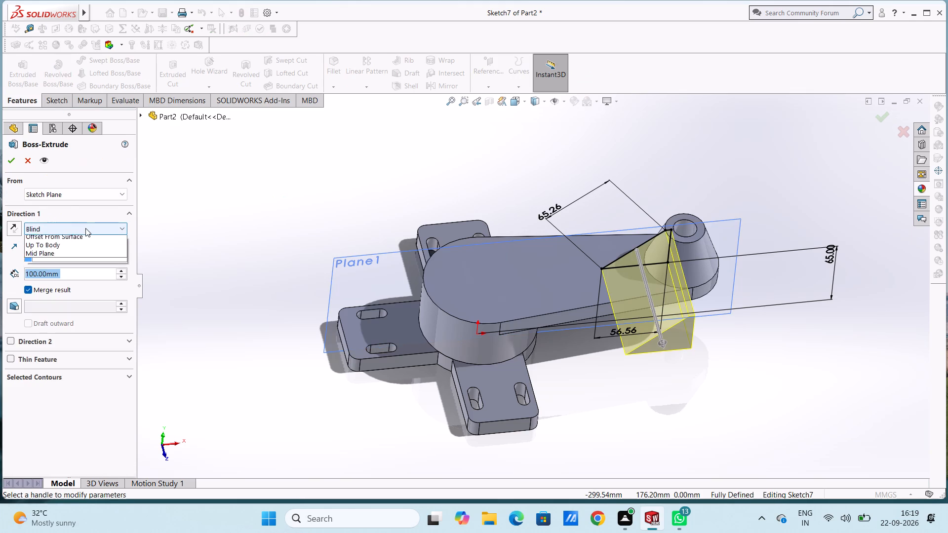
left_click(81, 289)
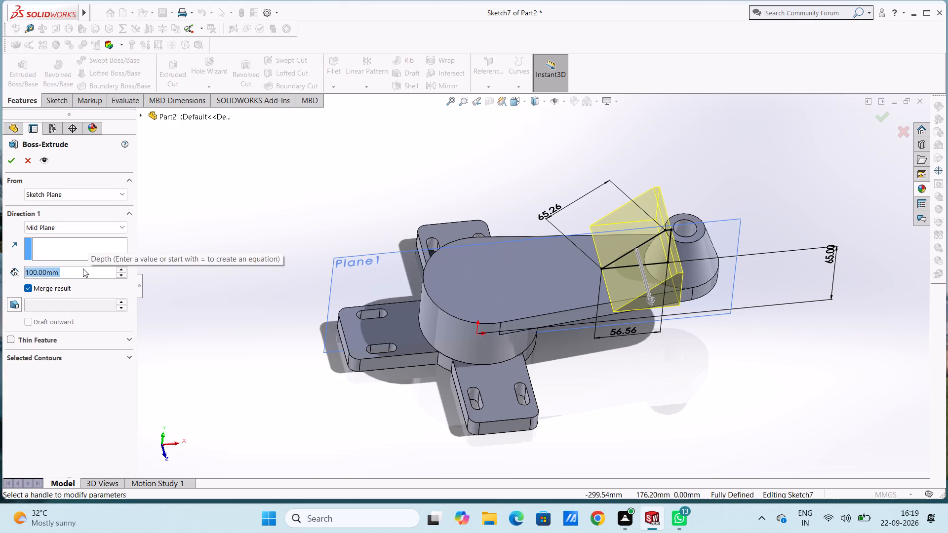
type("10")
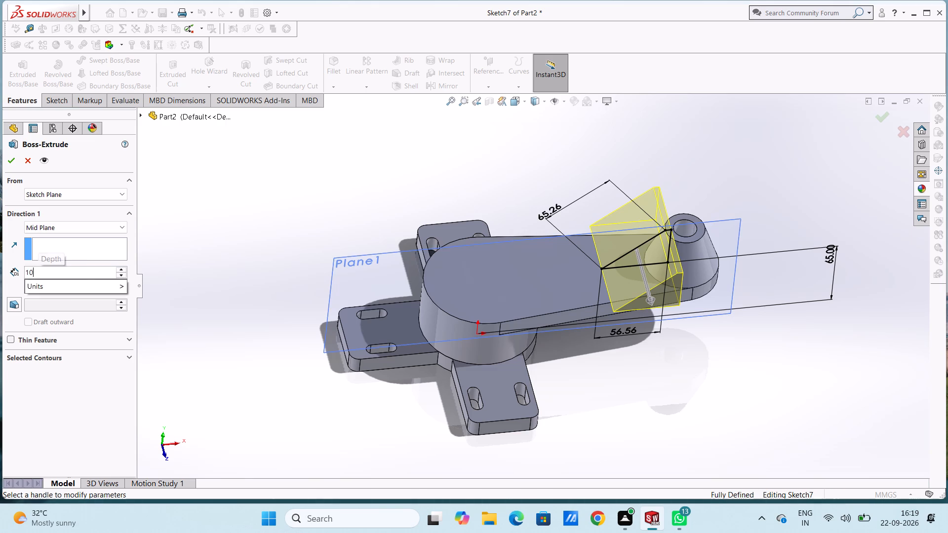
key("Return")
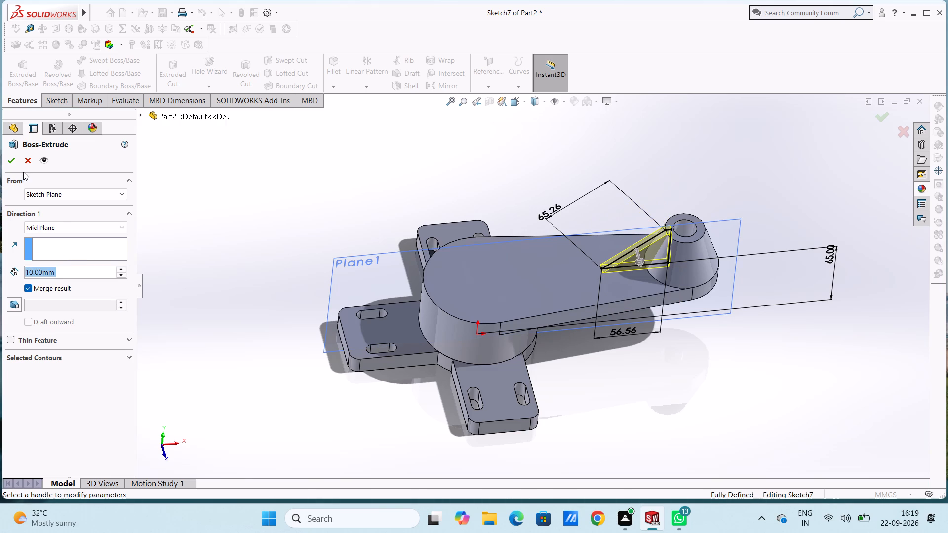
left_click(5, 163)
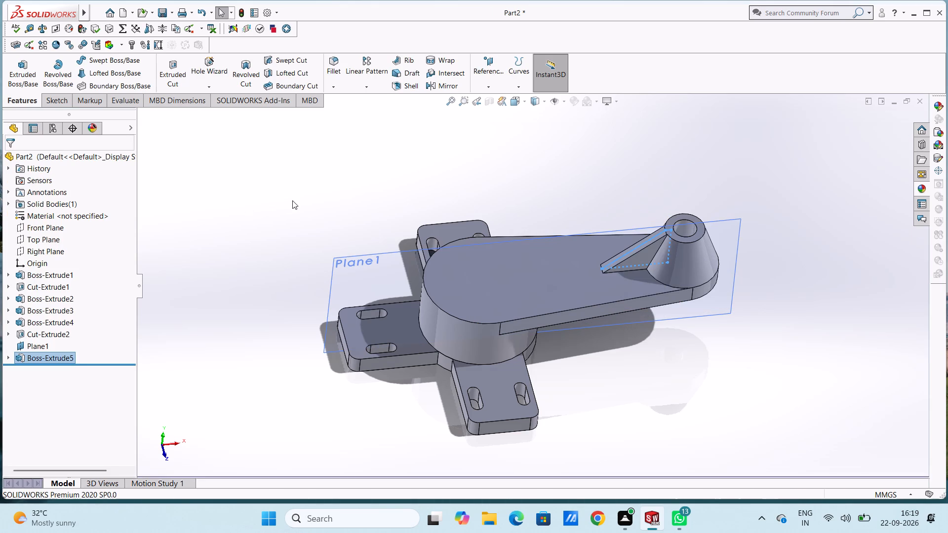
left_click(292, 200)
Hide the reference plane that carries the rib sketch.
middle_click_drag(248, 220, 241, 193)
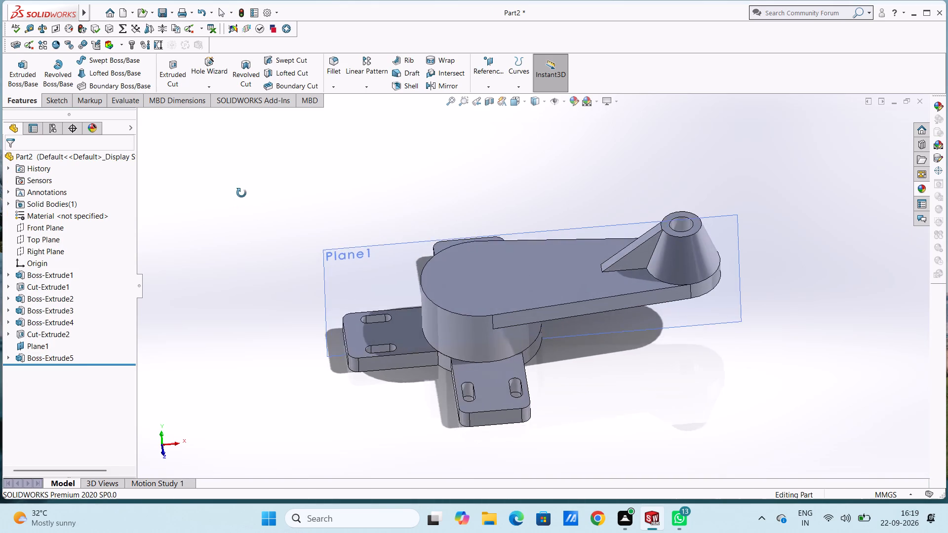
middle_click_drag(241, 193, 245, 170)
middle_click_drag(346, 208, 329, 331)
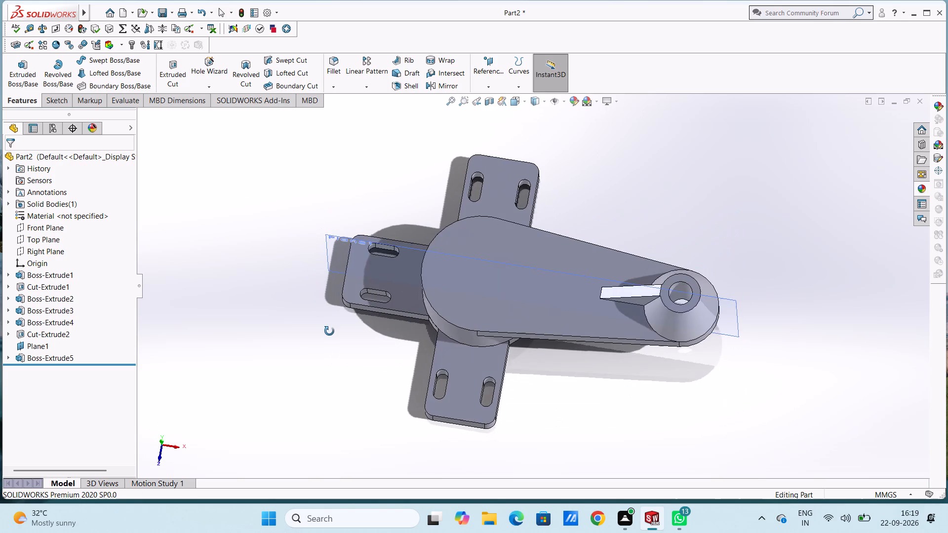
middle_click_drag(329, 331, 330, 332)
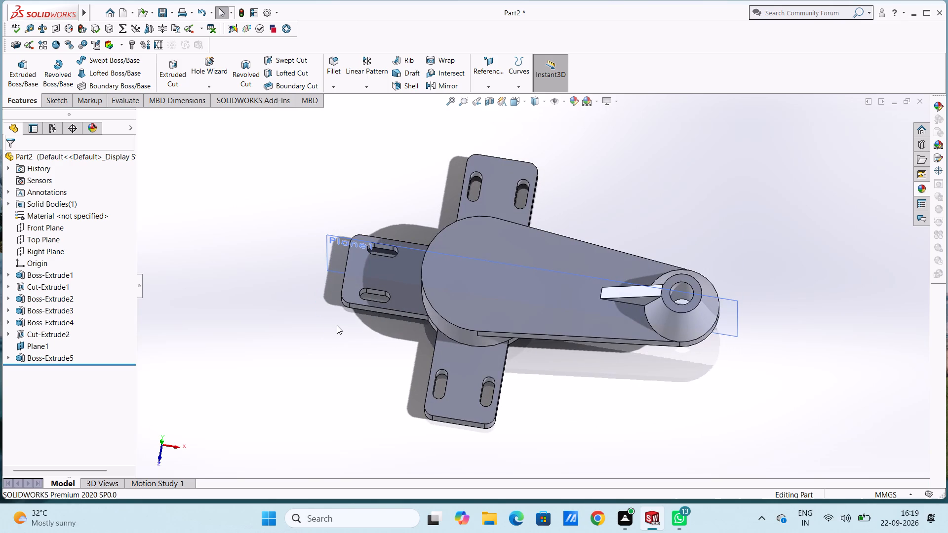
left_click(41, 347)
left_click(69, 333)
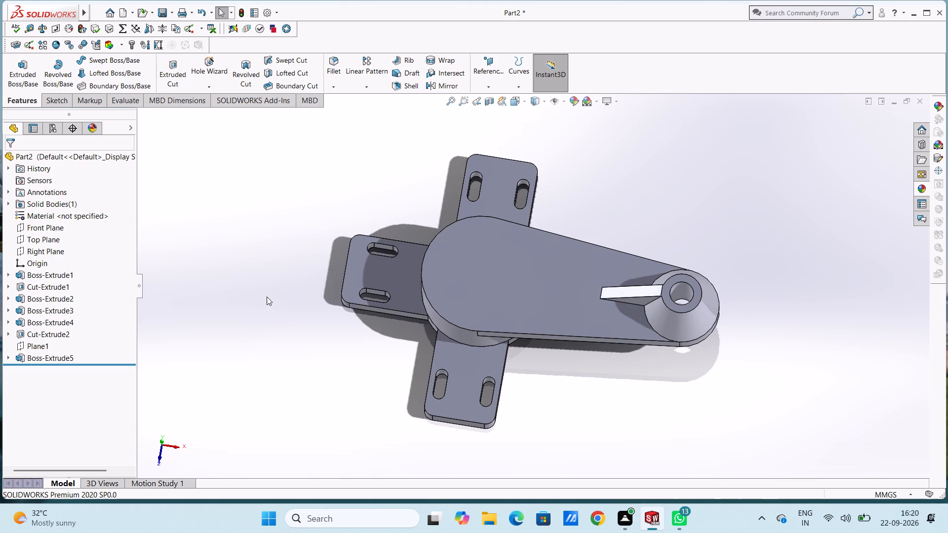
Examine the rib, conical boss and slotted plate from several angles.
middle_click_drag(267, 297, 286, 218)
right_click_drag(283, 247, 286, 218)
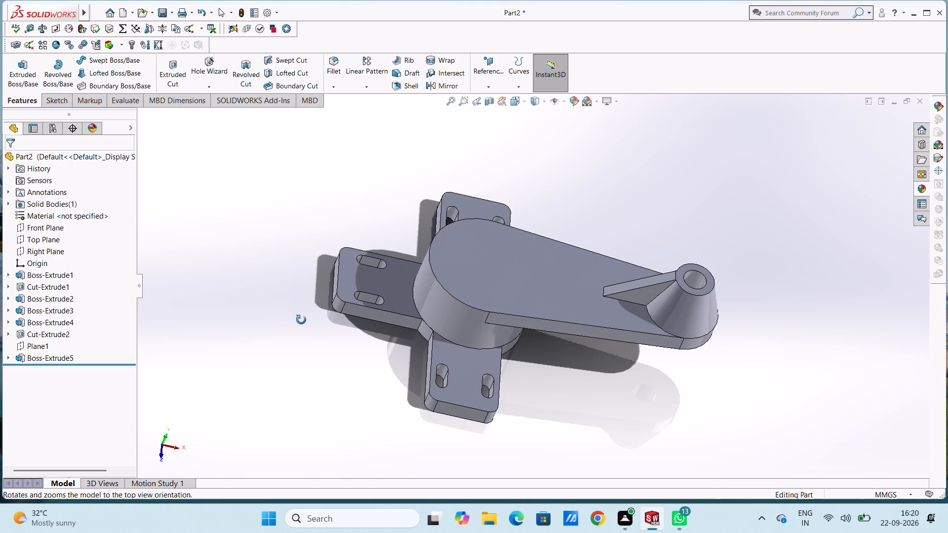
middle_click_drag(300, 320, 330, 251)
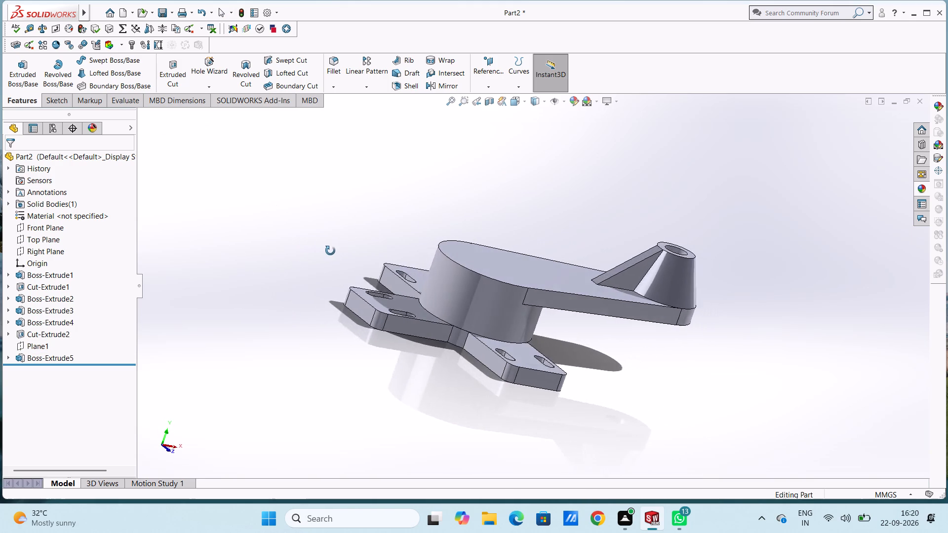
middle_click_drag(330, 251, 333, 235)
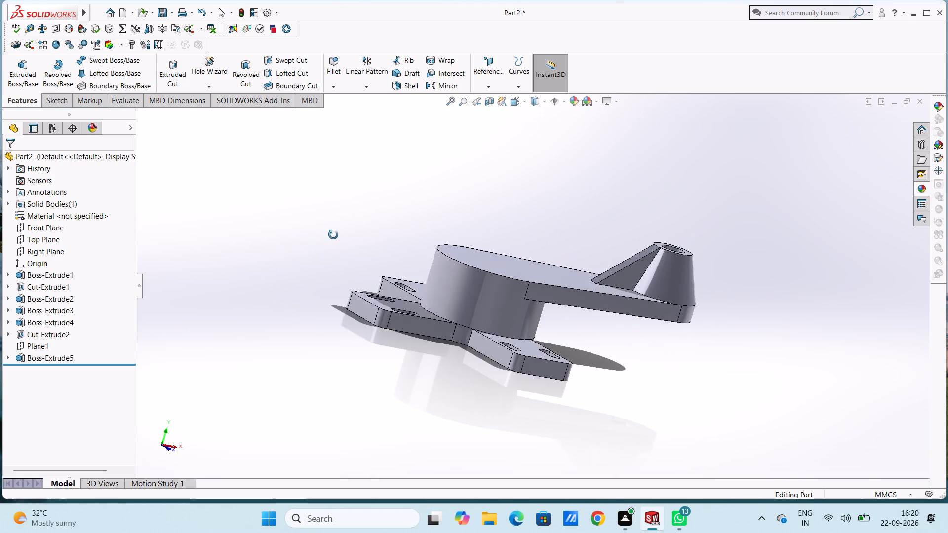
middle_click_drag(333, 235, 297, 351)
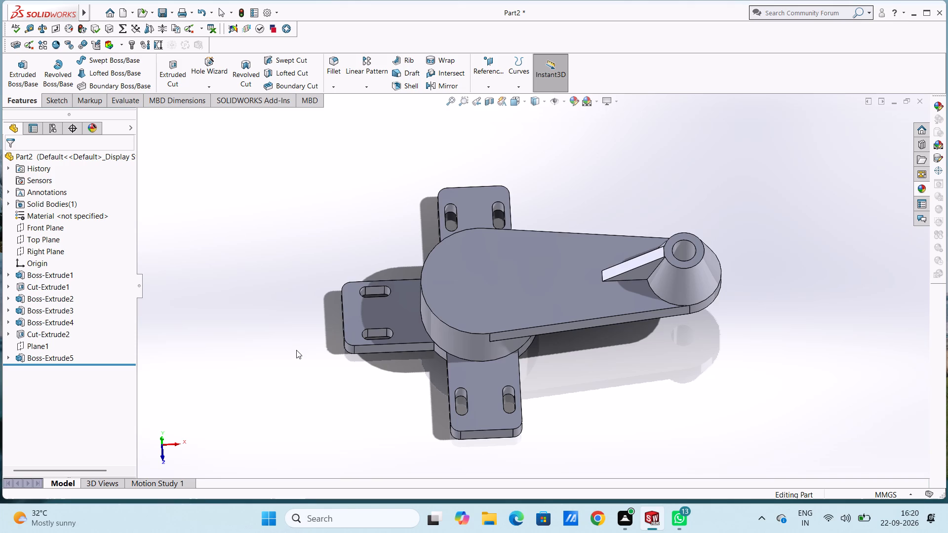
scroll(296, 350, "up", 2)
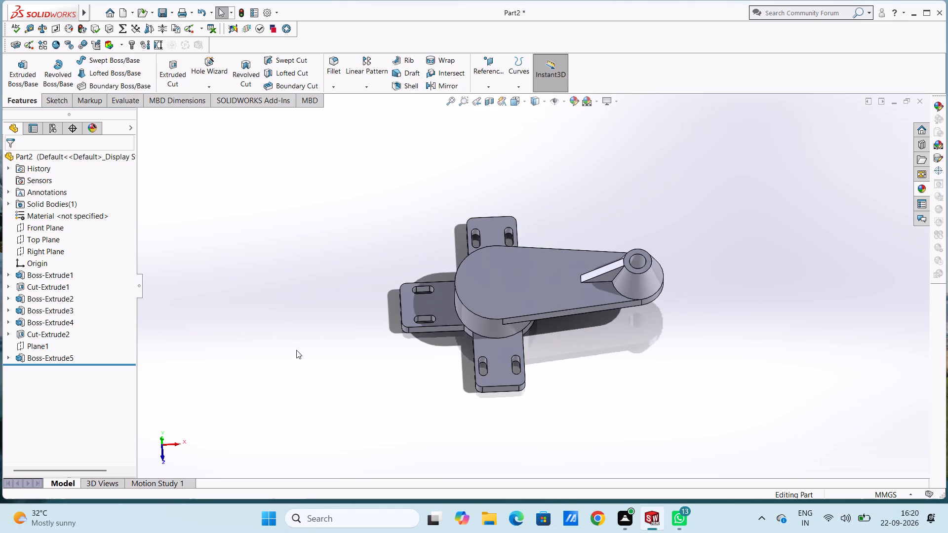
key("Escape")
Create a reference plane from the Front Plane with an offset distance of 0 mm.
key("ctrl+5")
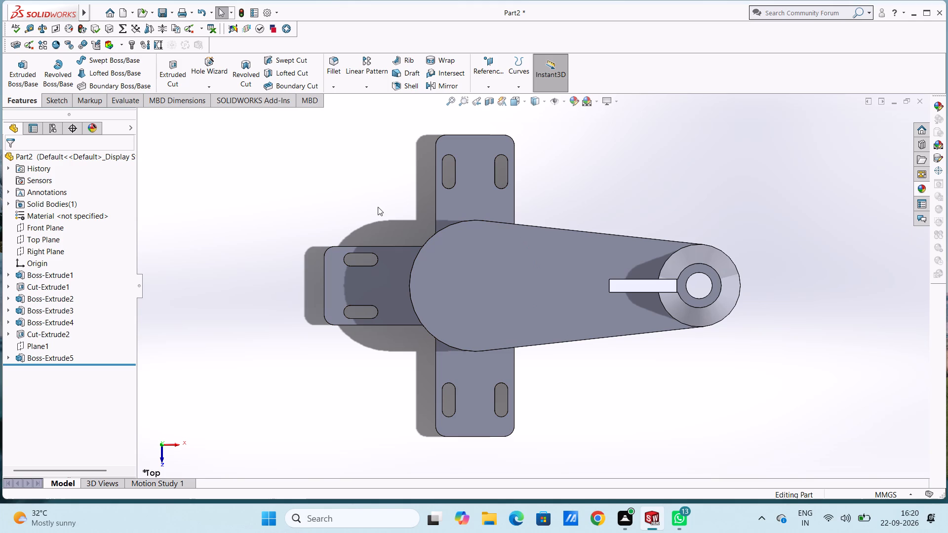
left_click(500, 66)
left_click(501, 99)
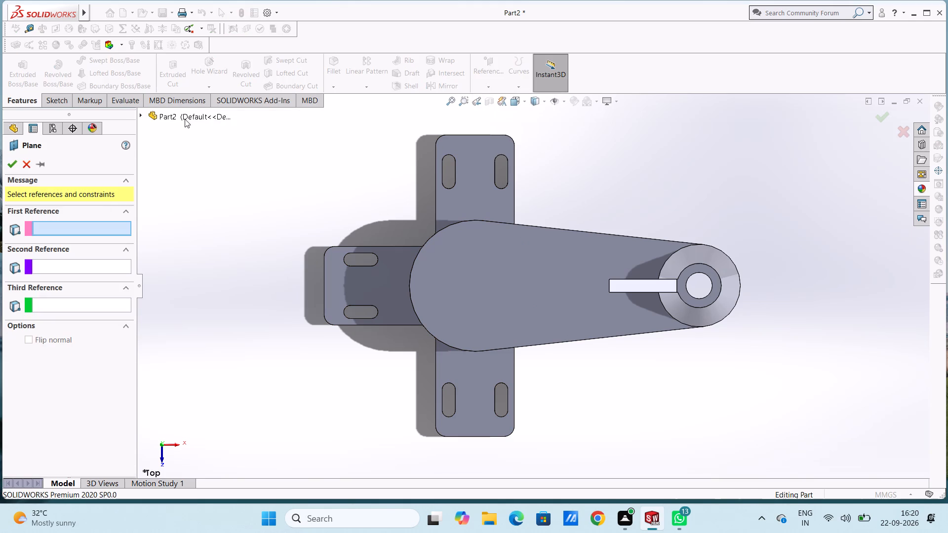
left_click(186, 114)
left_click(167, 117)
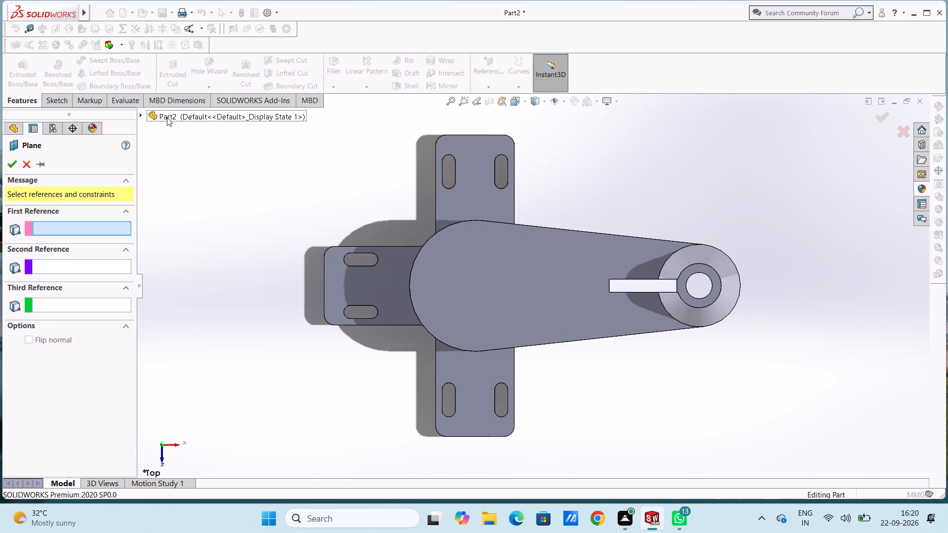
left_click(139, 116)
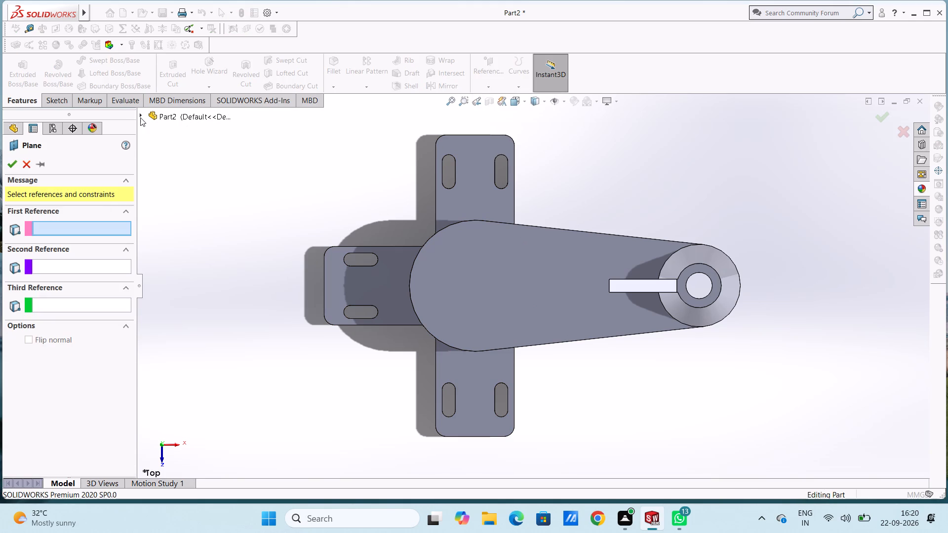
left_click(138, 114)
left_click(140, 114)
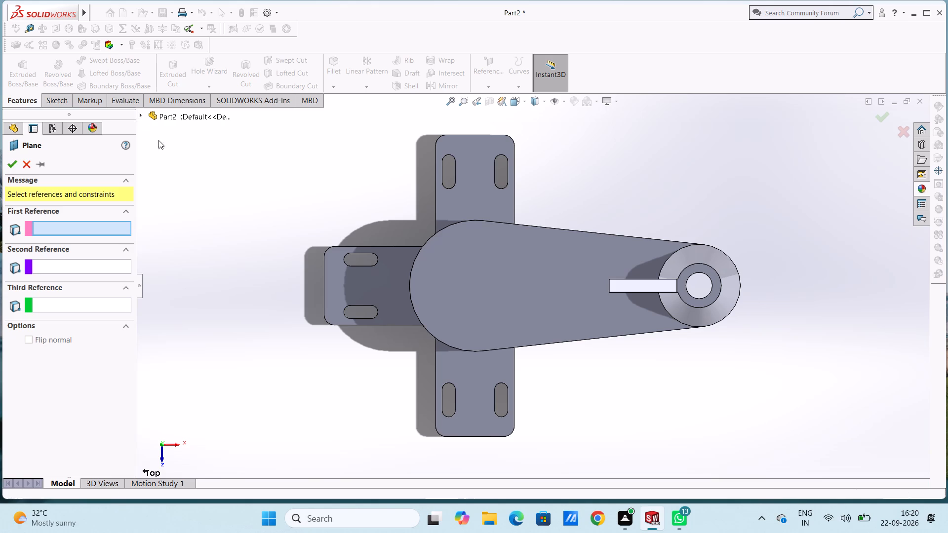
left_click(176, 188)
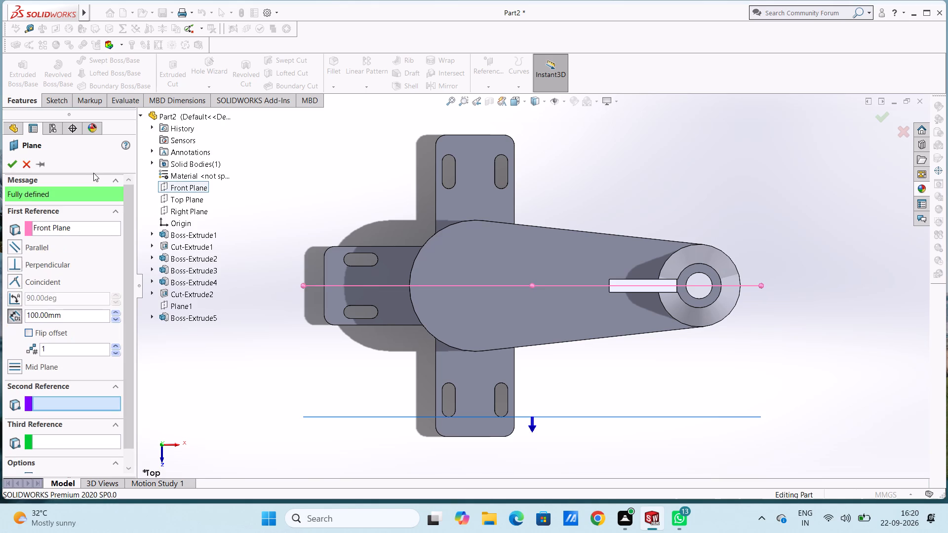
double_click(73, 312)
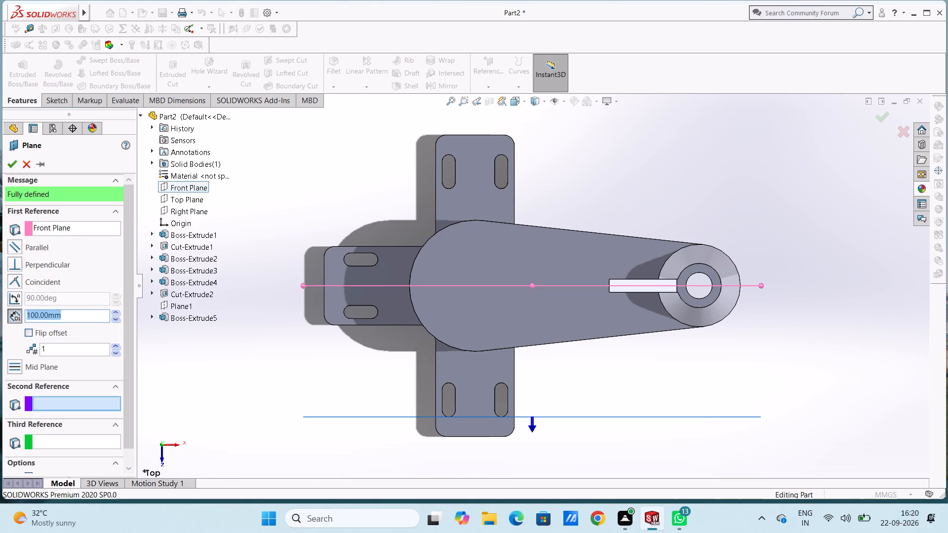
key("0")
key("Return")
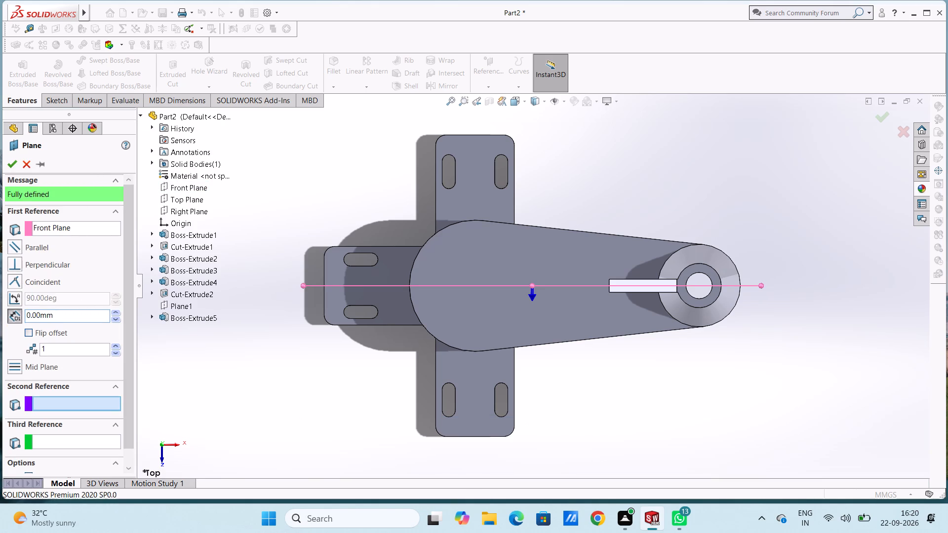
left_click(9, 167)
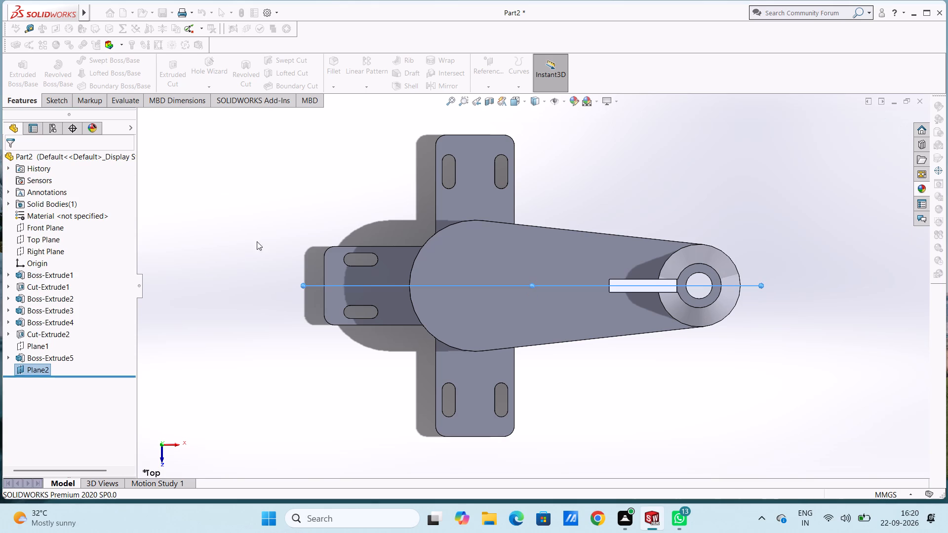
left_click(266, 224)
Start a sketch on the new plane with a 15 mm vertical line rising from the top corner of the plate's end opposite the arm.
key("ctrl+1")
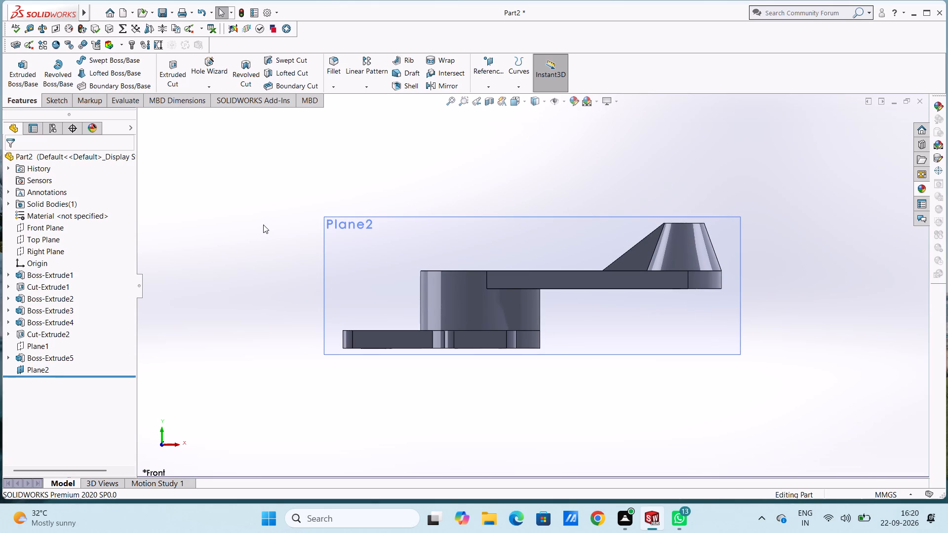
left_click(345, 253)
left_click(390, 228)
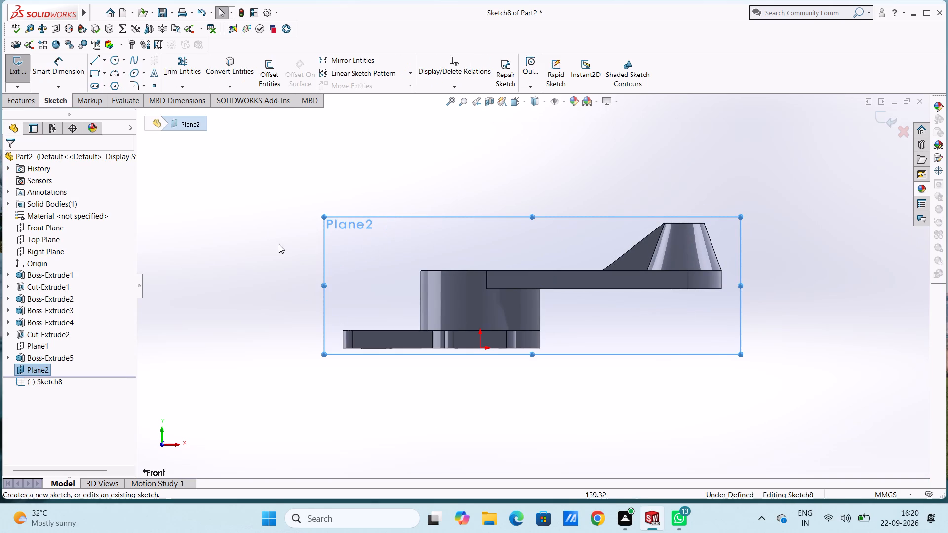
left_click(271, 244)
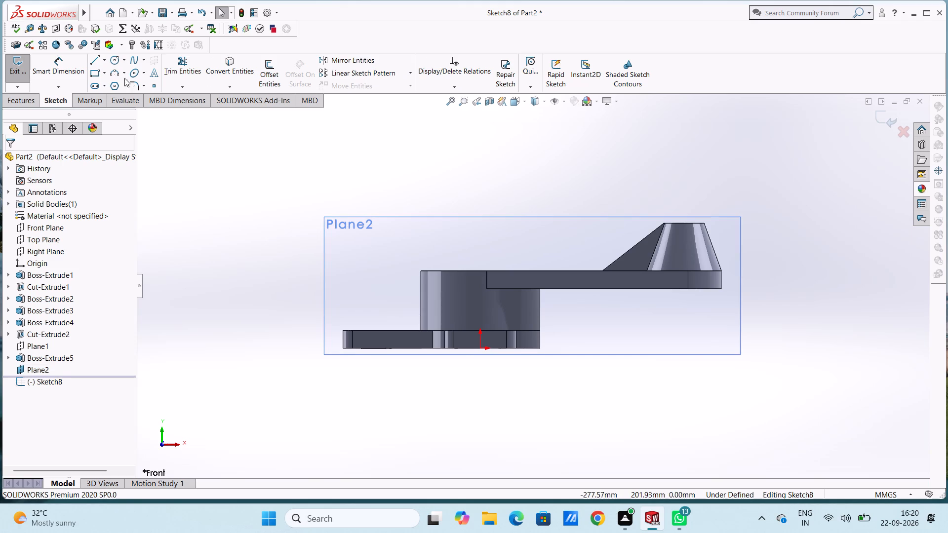
left_click(93, 62)
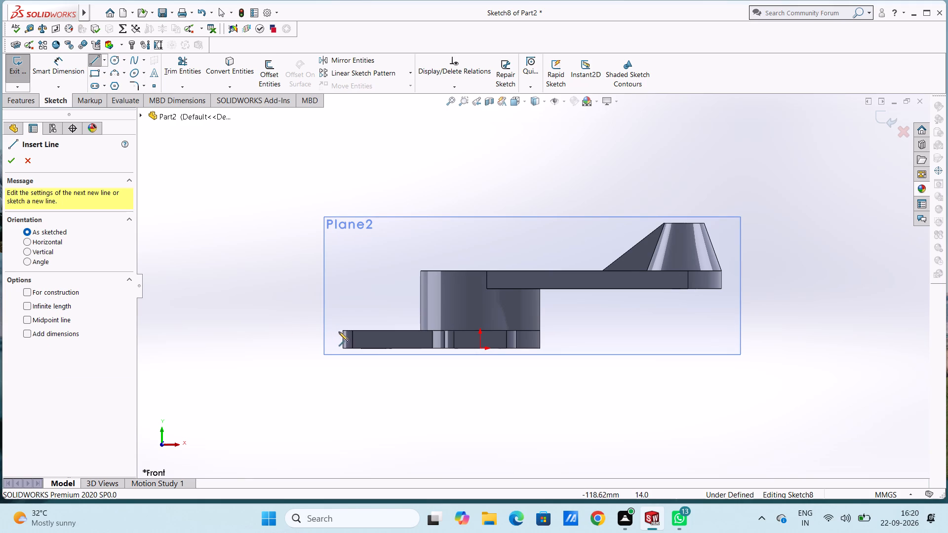
left_click(344, 331)
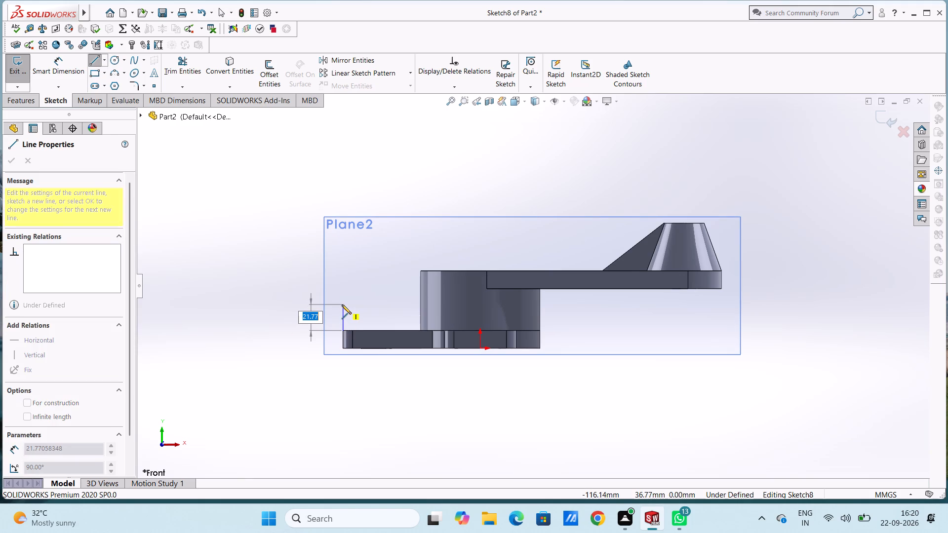
type("15")
key("Return")
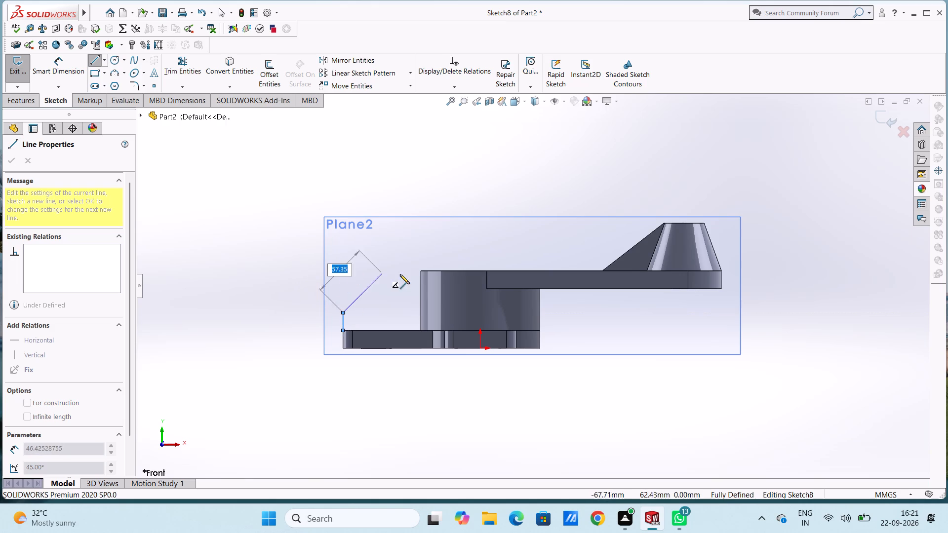
Complete the closed rib profile: 35 mm up to the large boss's top height, about 72.5 mm across into it, 50 mm down, and back along the plate.
left_click(342, 271)
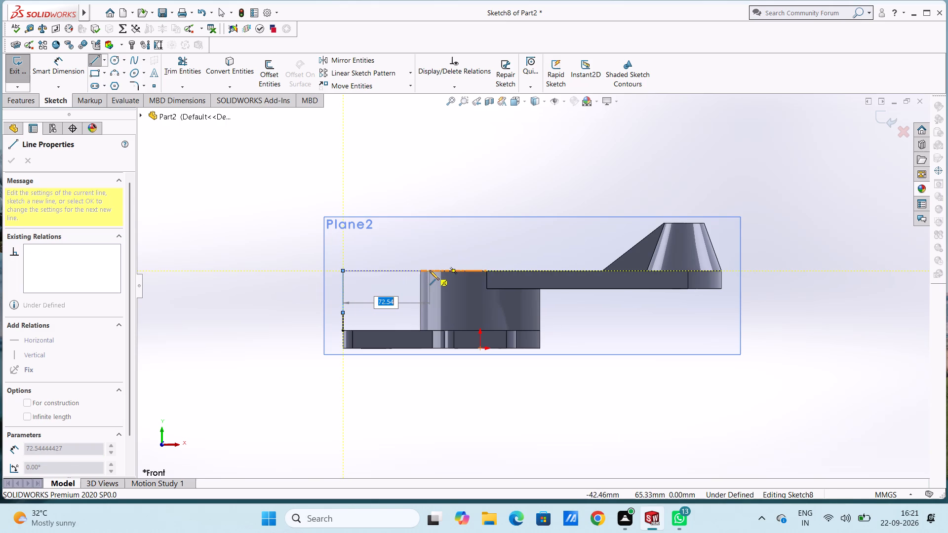
left_click(430, 270)
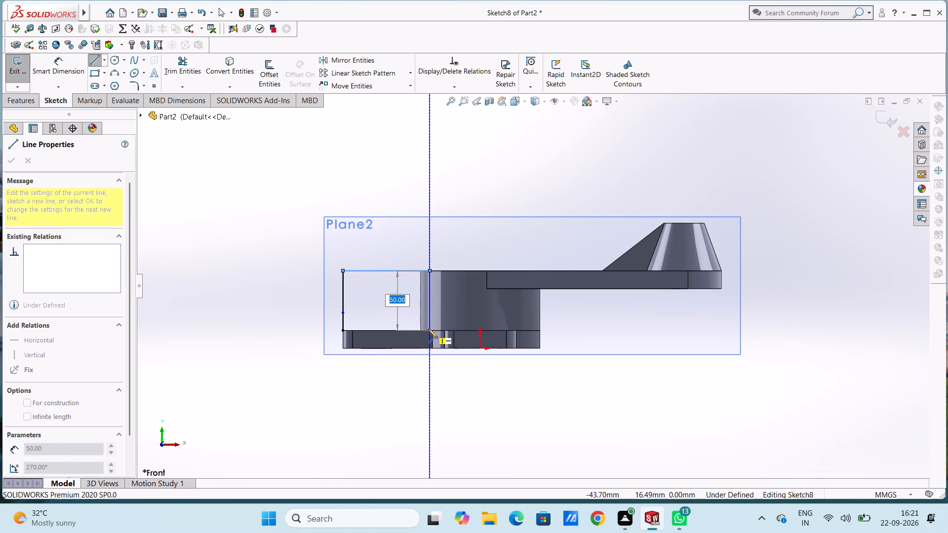
left_click(429, 330)
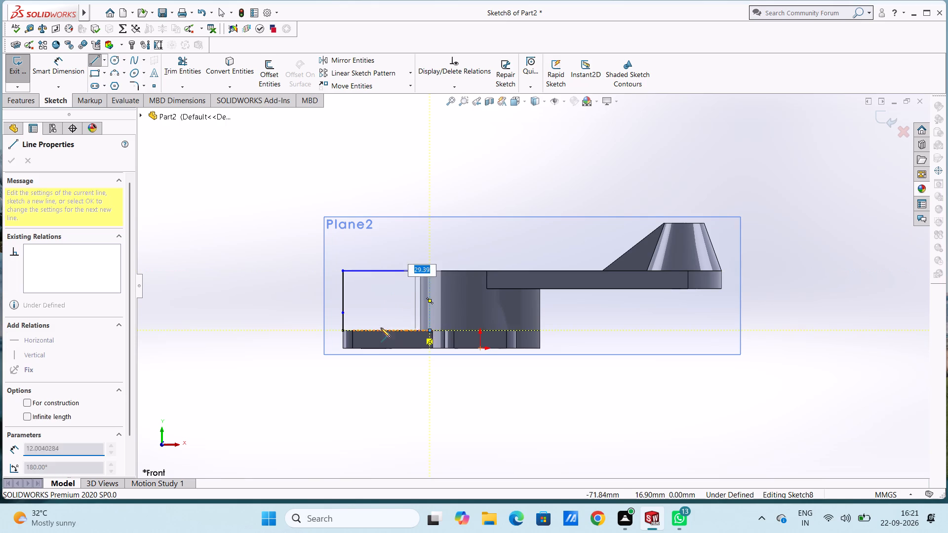
left_click(342, 329)
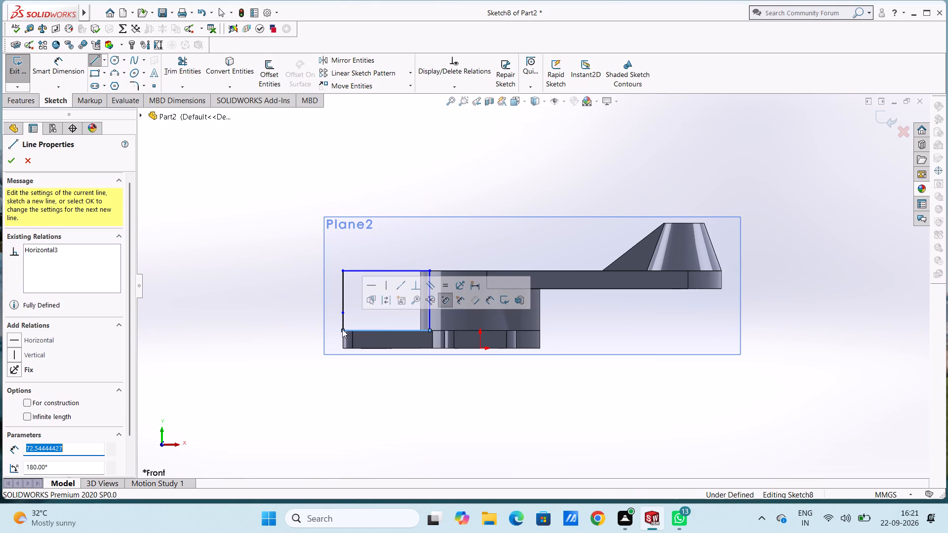
key("Escape")
key("Escape")
key("Escape")
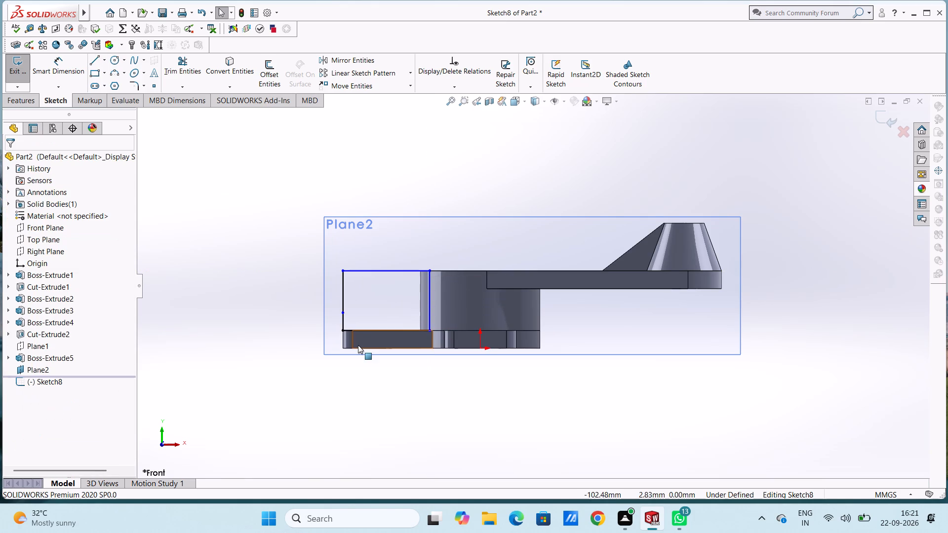
Round the rib profile's upper outer corner with a 25 mm sketch fillet.
left_click(31, 96)
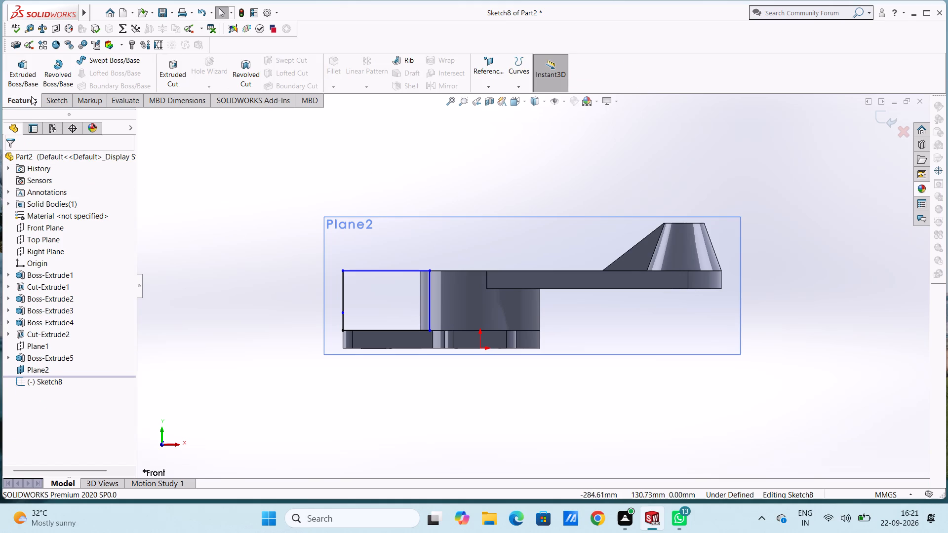
left_click(31, 96)
left_click(48, 98)
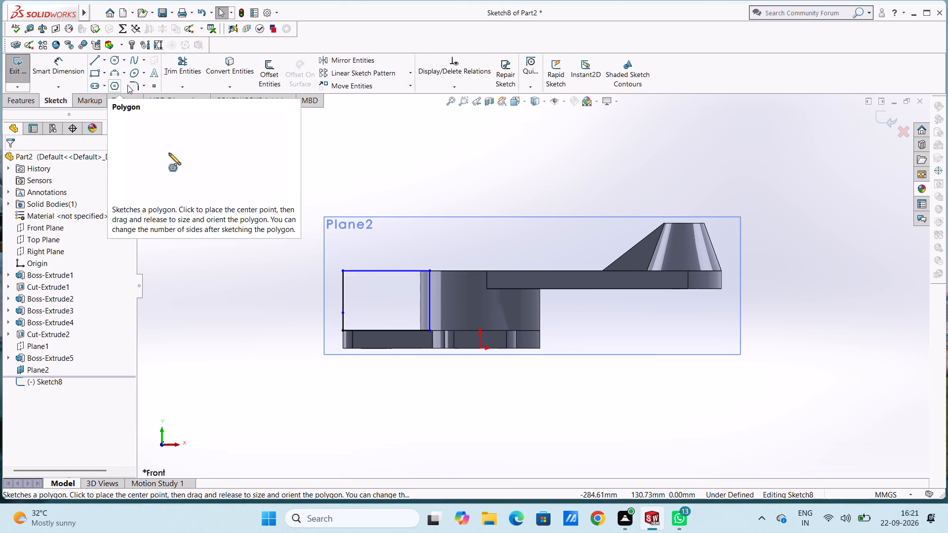
left_click(129, 85)
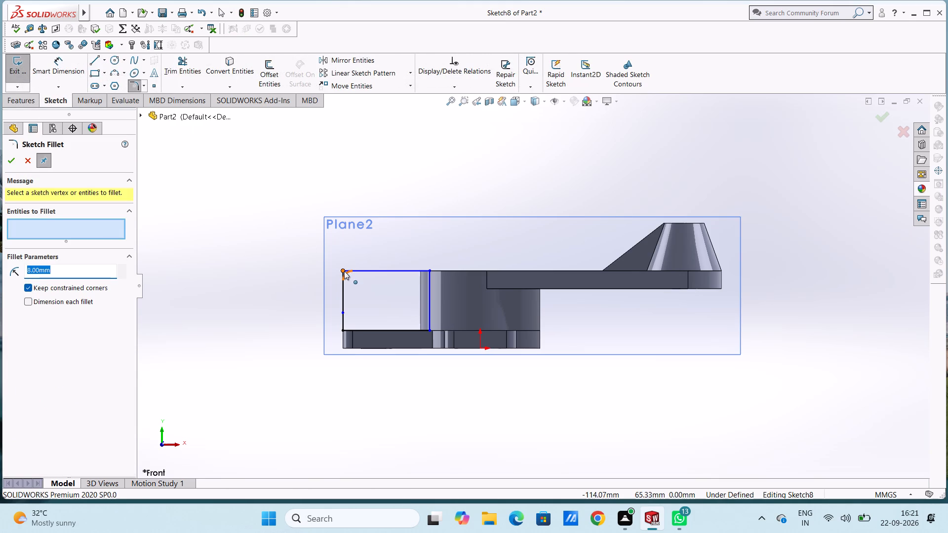
type("25")
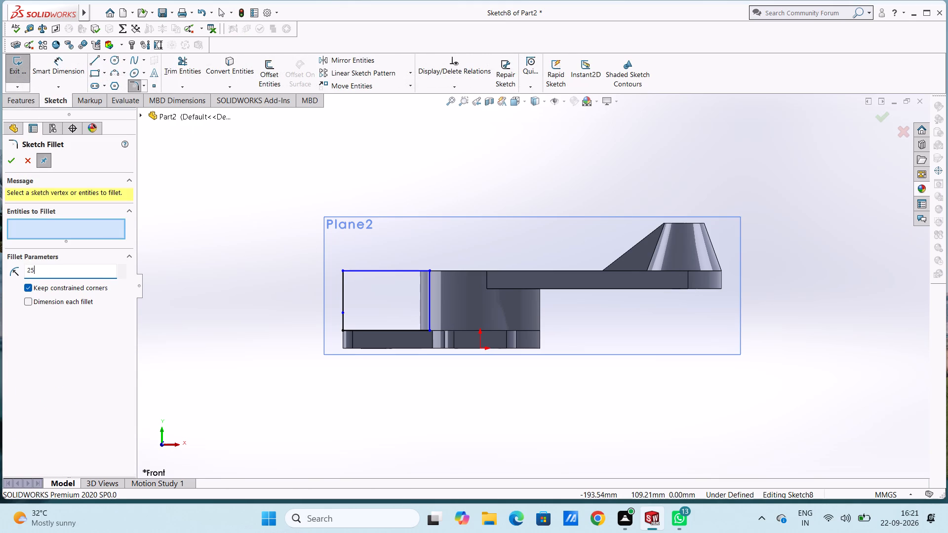
key("Return")
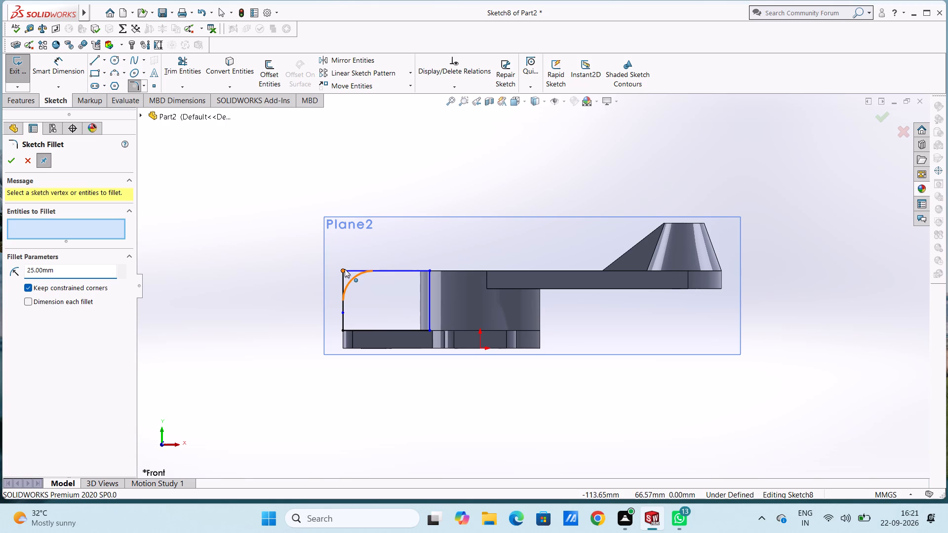
left_click(345, 269)
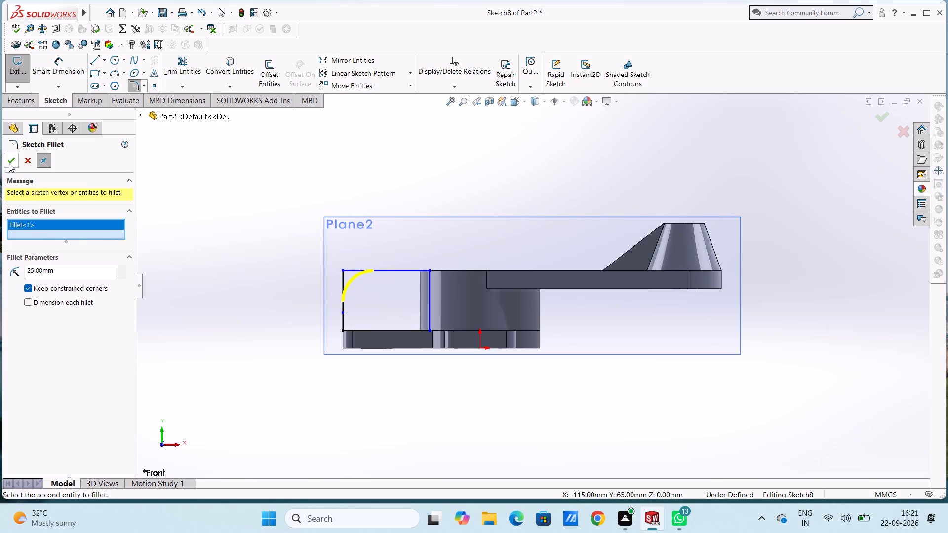
double_click(9, 163)
left_click(9, 163)
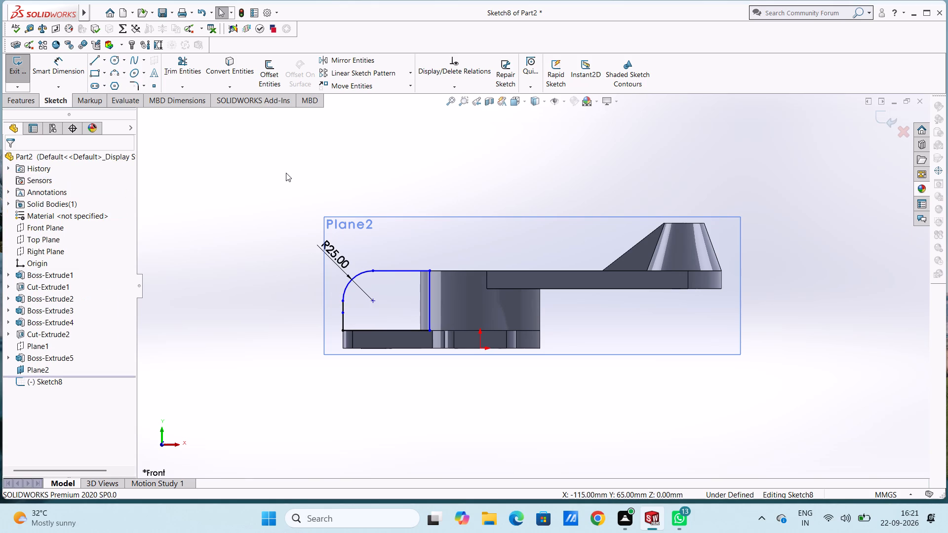
Dimension the vertical distance from the profile's lower outer corner to the lower end of the fillet arc.
middle_click_drag(285, 170, 302, 205)
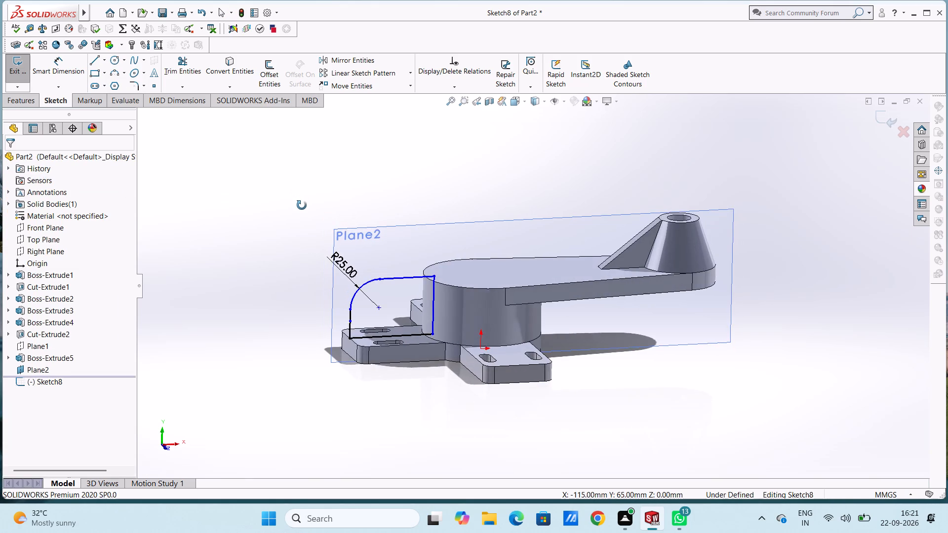
middle_click_drag(302, 205, 302, 206)
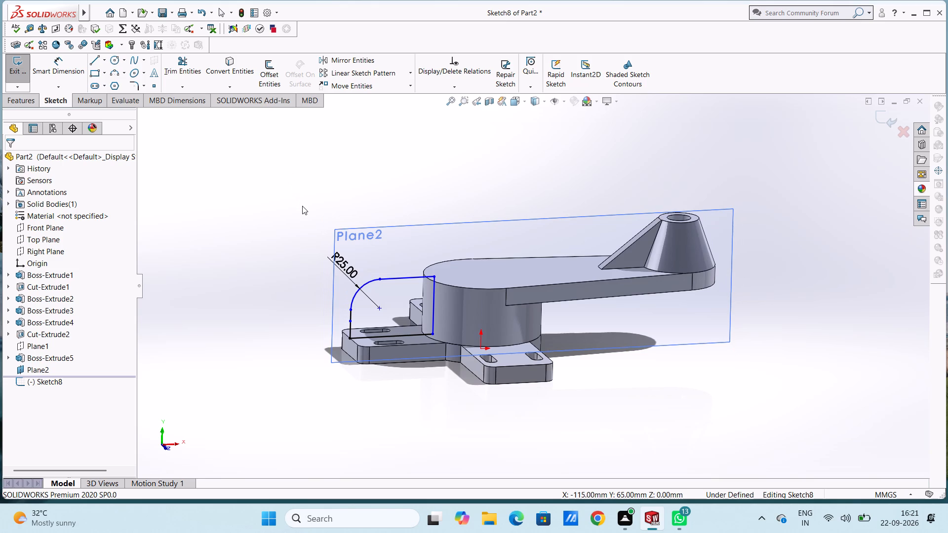
scroll(302, 205, "up", 1)
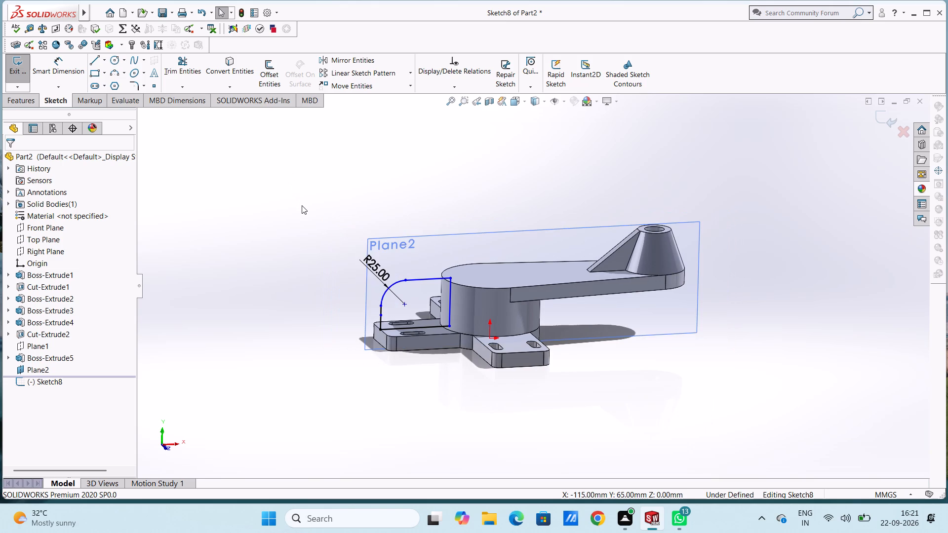
middle_click_drag(281, 187, 296, 241)
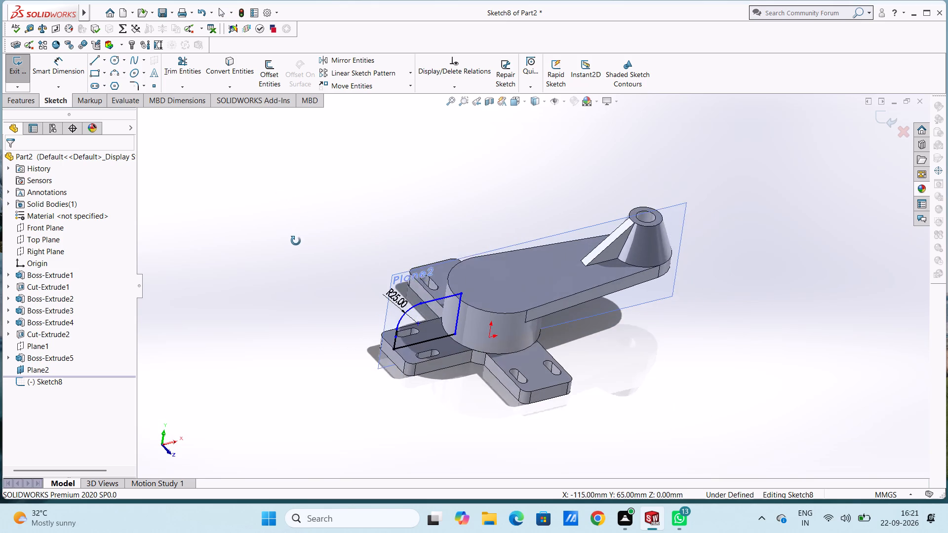
middle_click_drag(296, 241, 288, 250)
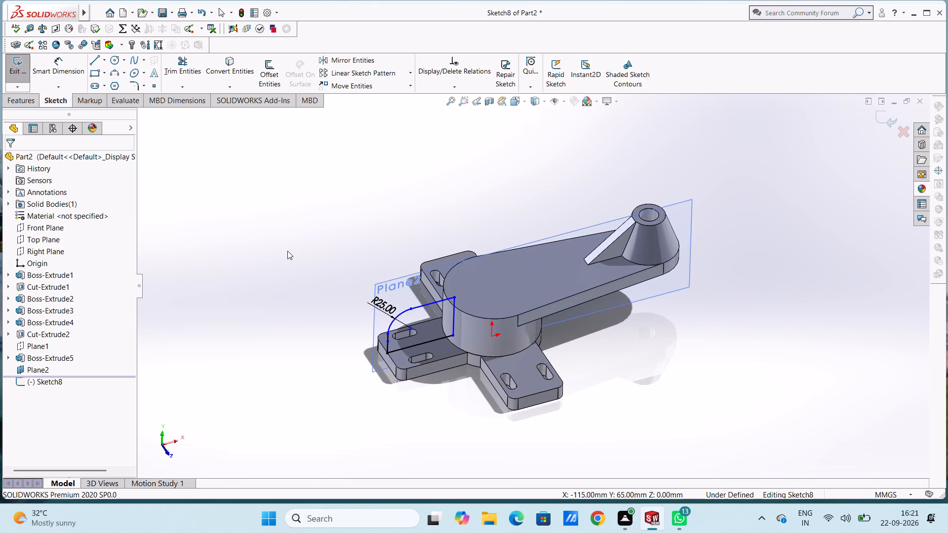
key("ctrl+1")
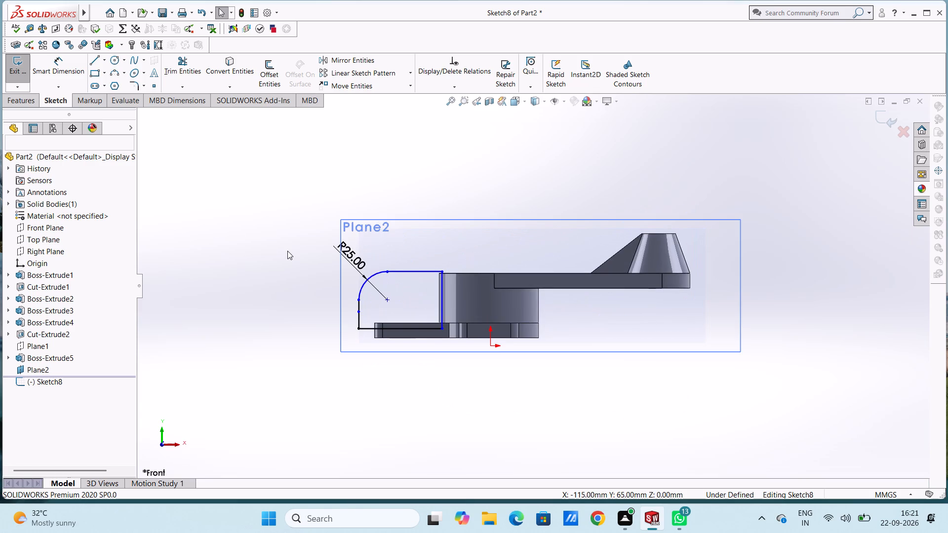
left_click(41, 65)
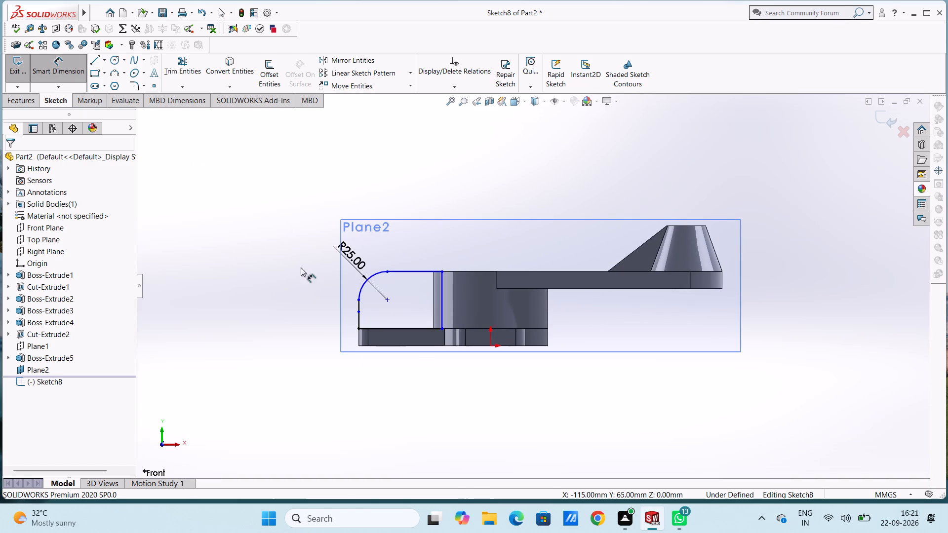
left_click(361, 305)
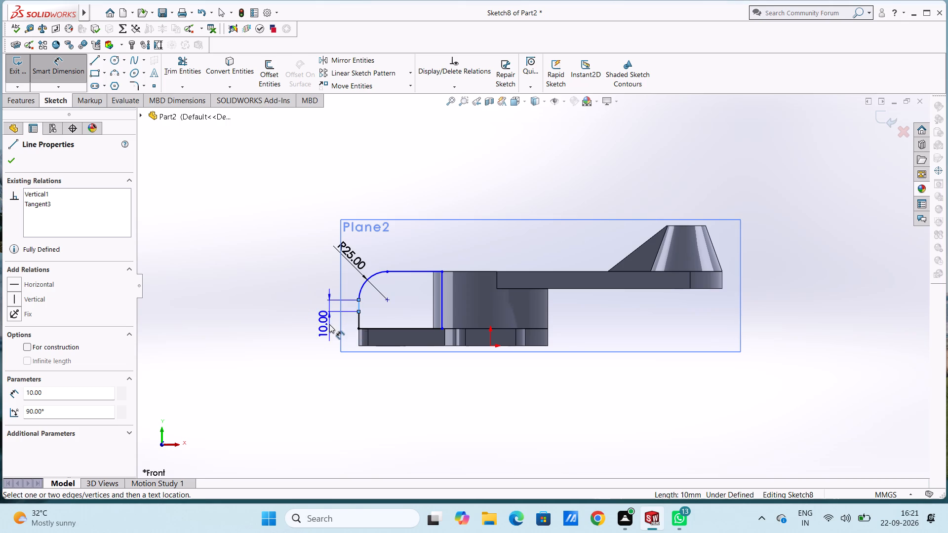
key("Escape")
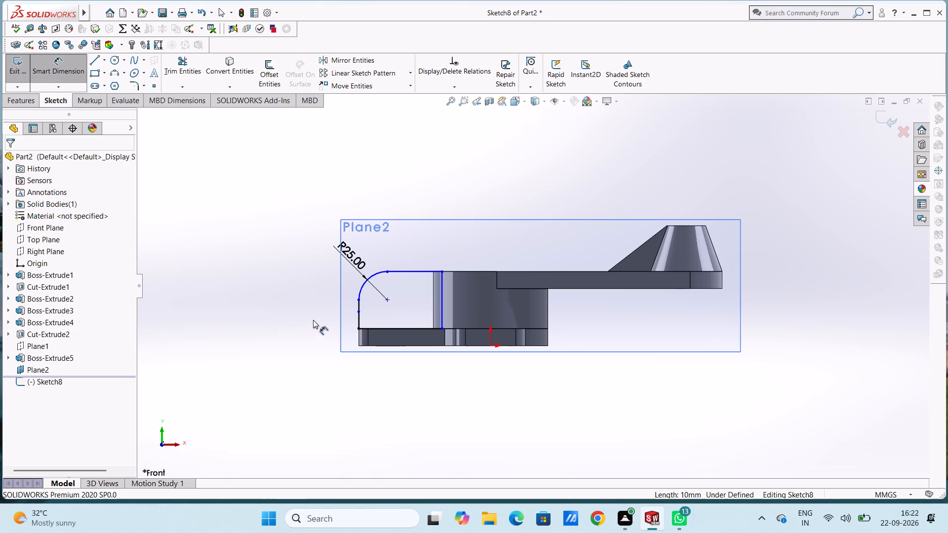
left_click(358, 329)
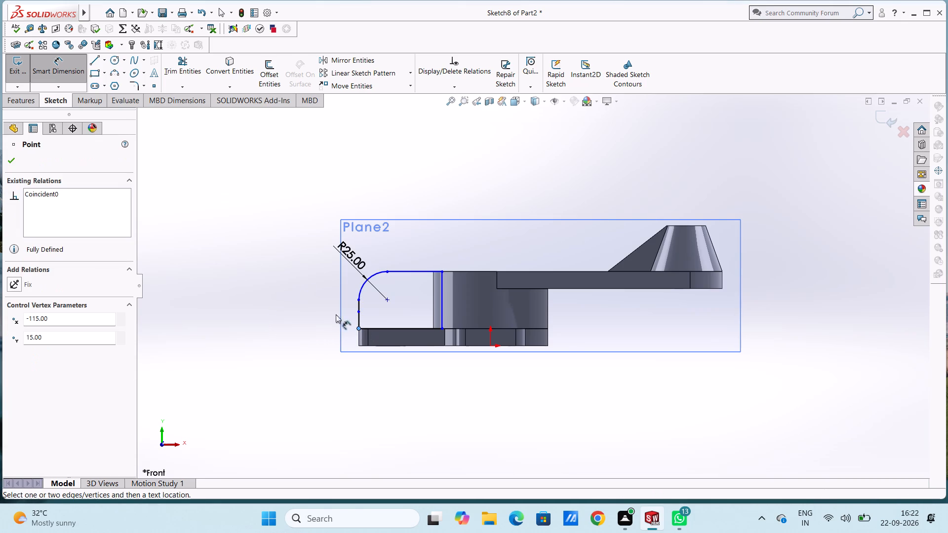
left_click(356, 302)
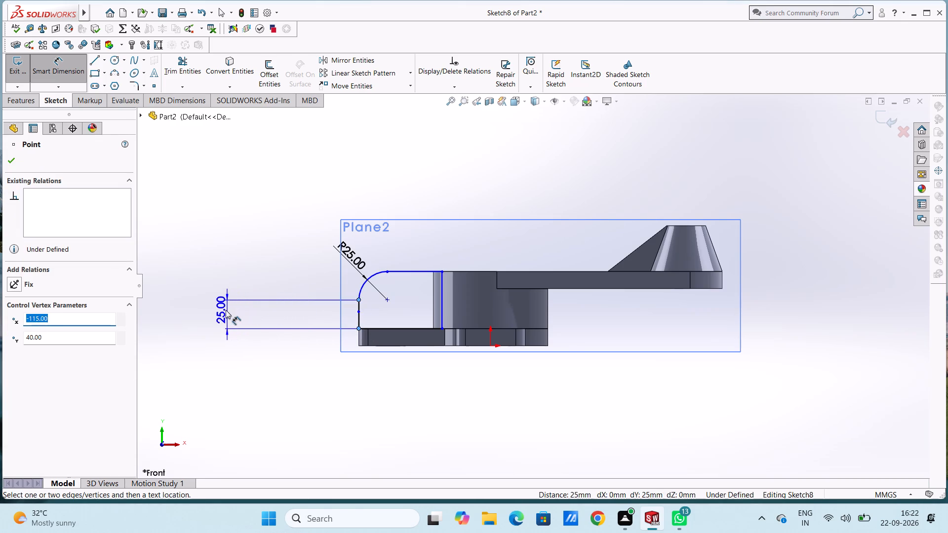
left_click(226, 310)
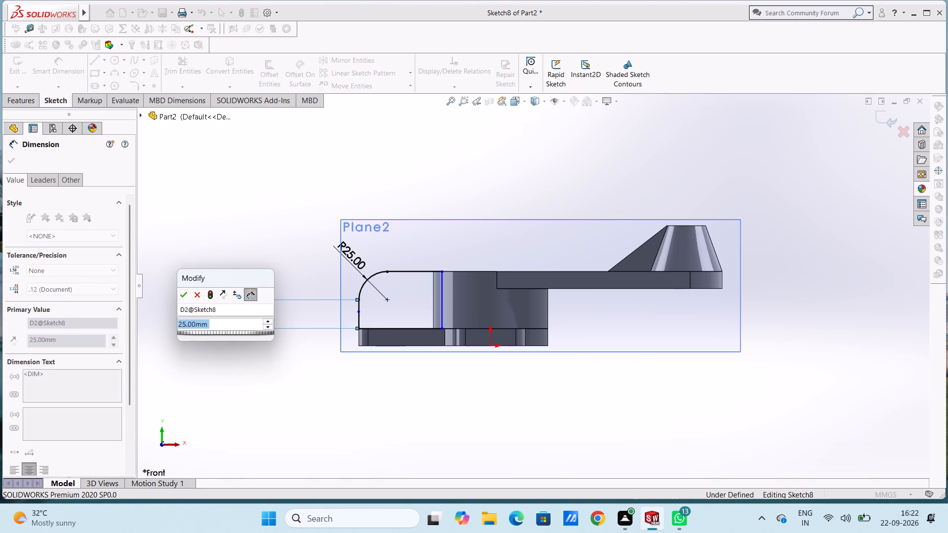
left_click(182, 296)
left_click(214, 243)
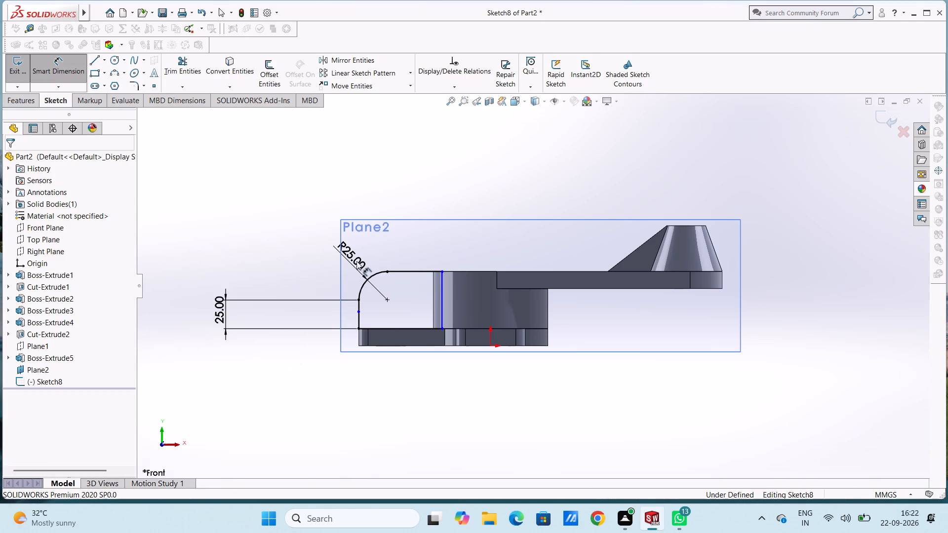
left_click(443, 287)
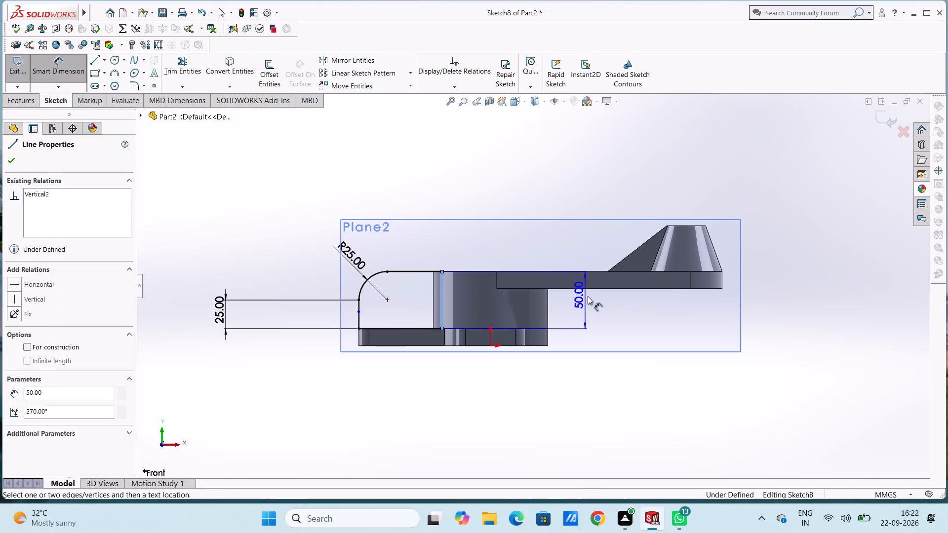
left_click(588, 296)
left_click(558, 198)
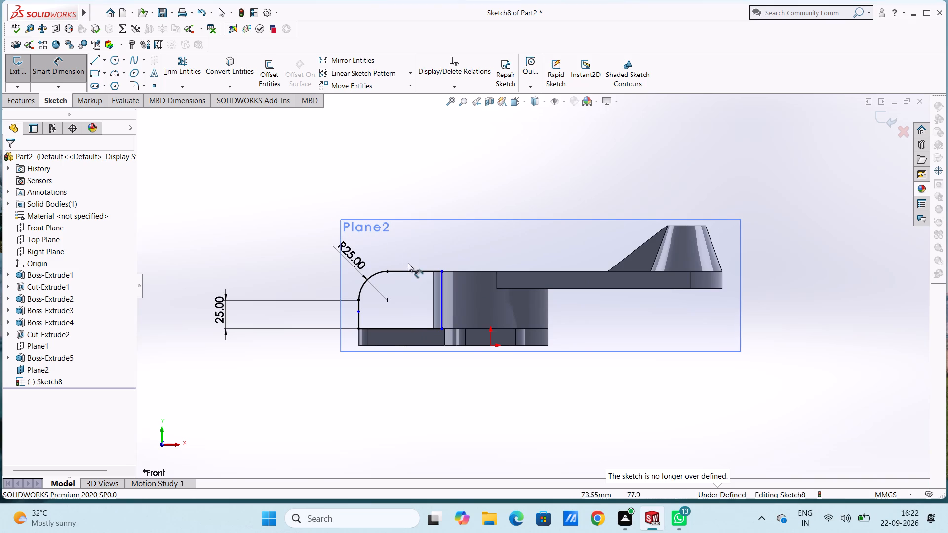
Dimension the length of the profile's top horizontal line between the fillet and the vertical line inside the large boss.
left_click_drag(413, 271, 413, 264)
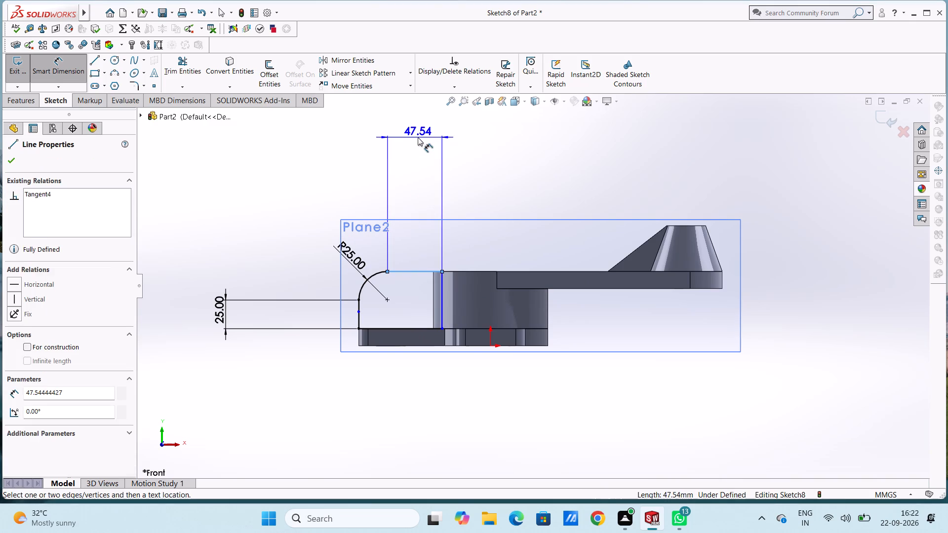
left_click(418, 137)
left_click(381, 122)
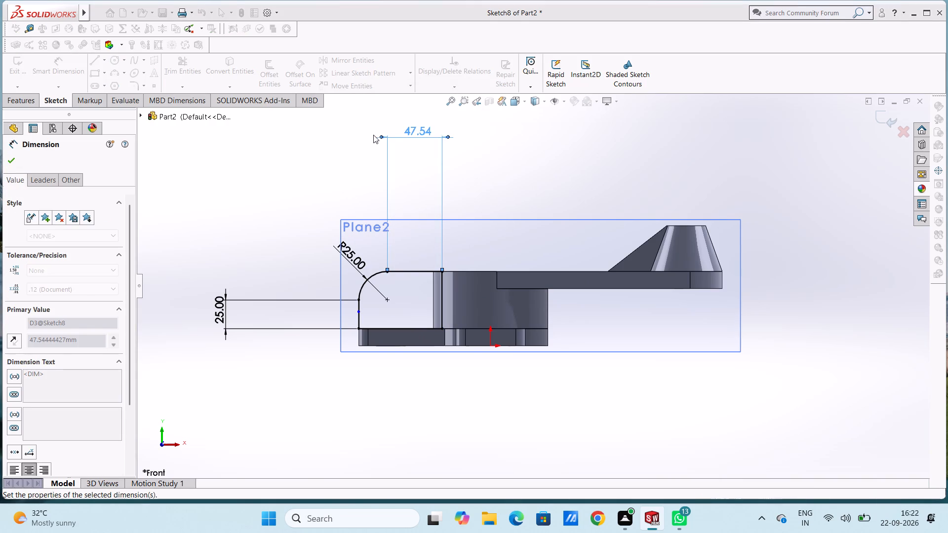
key("Escape")
key("Escape")
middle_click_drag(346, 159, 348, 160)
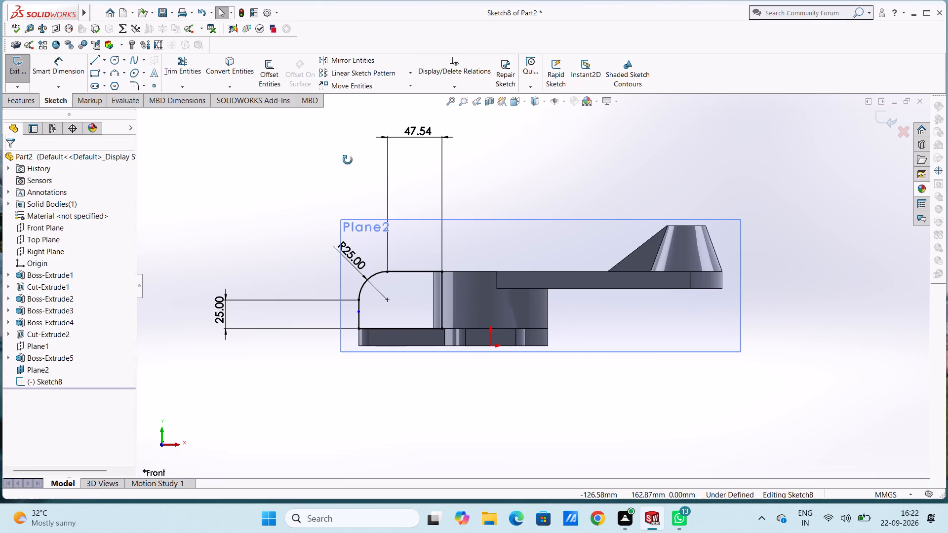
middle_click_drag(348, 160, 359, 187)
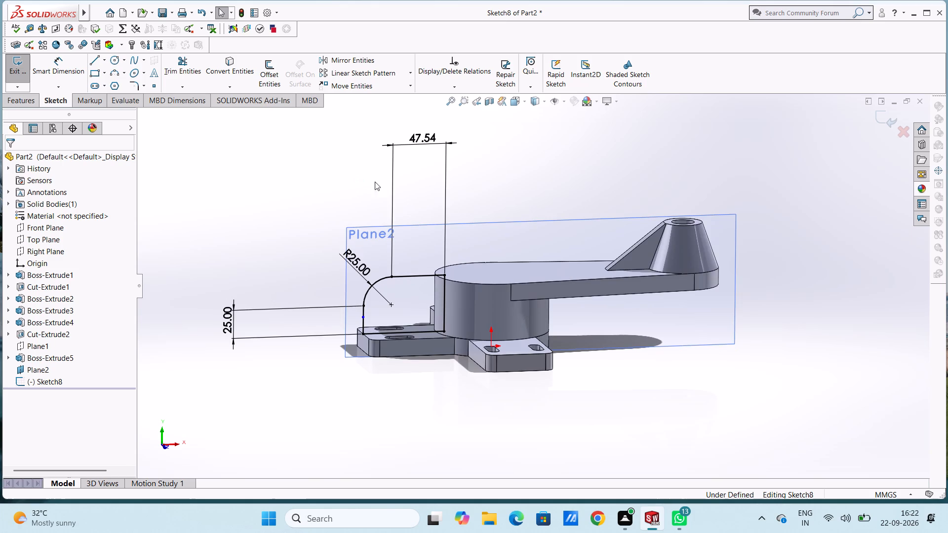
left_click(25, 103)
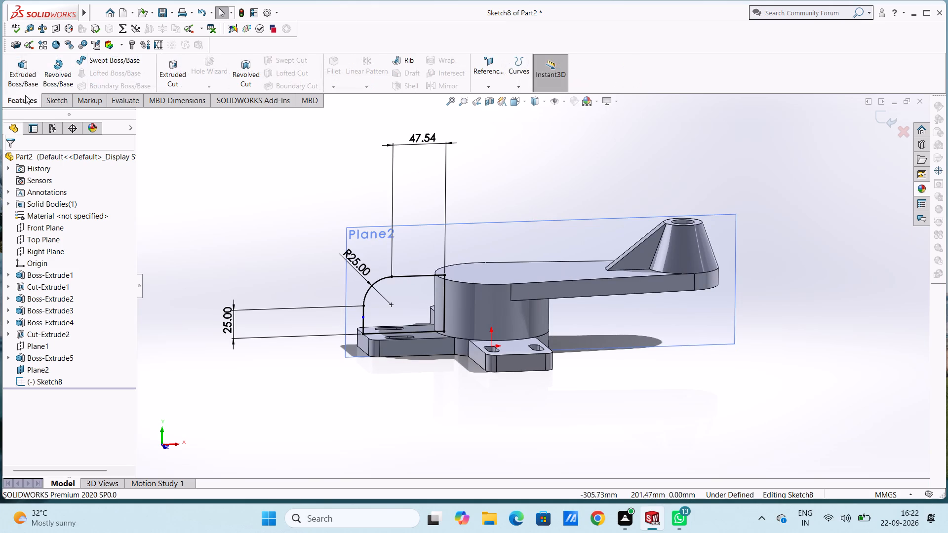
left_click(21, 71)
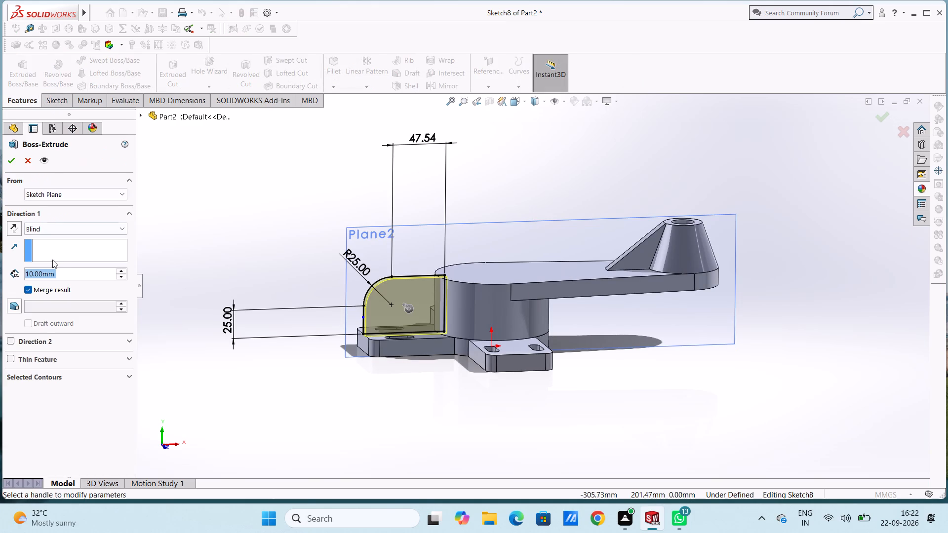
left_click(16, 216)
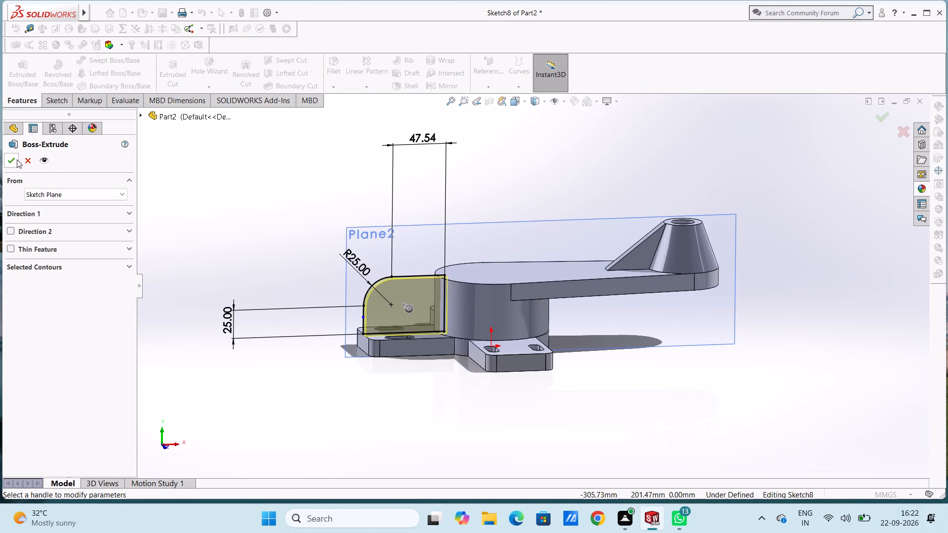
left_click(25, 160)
Extrude the rounded rib profile 20 mm with the Mid Plane end condition, merging it with the plate and large boss.
left_click(27, 72)
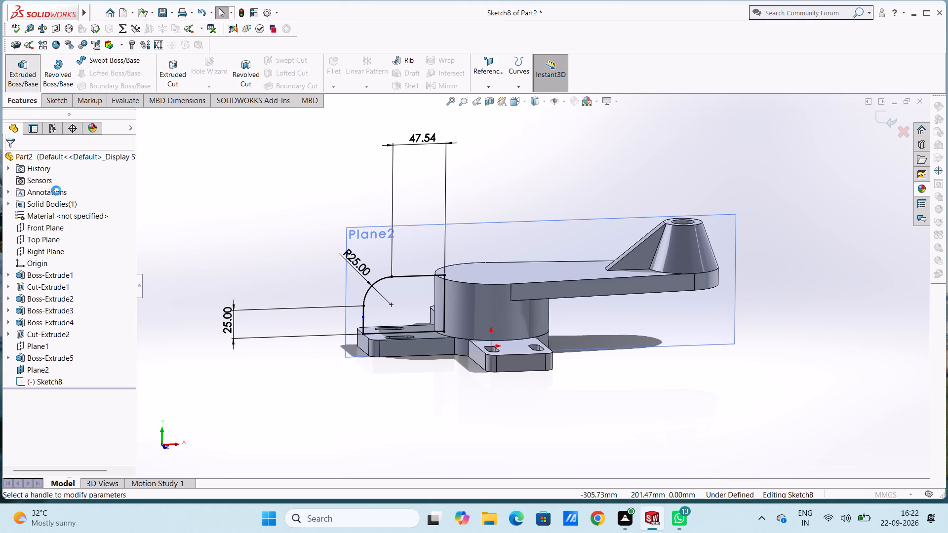
left_click(81, 227)
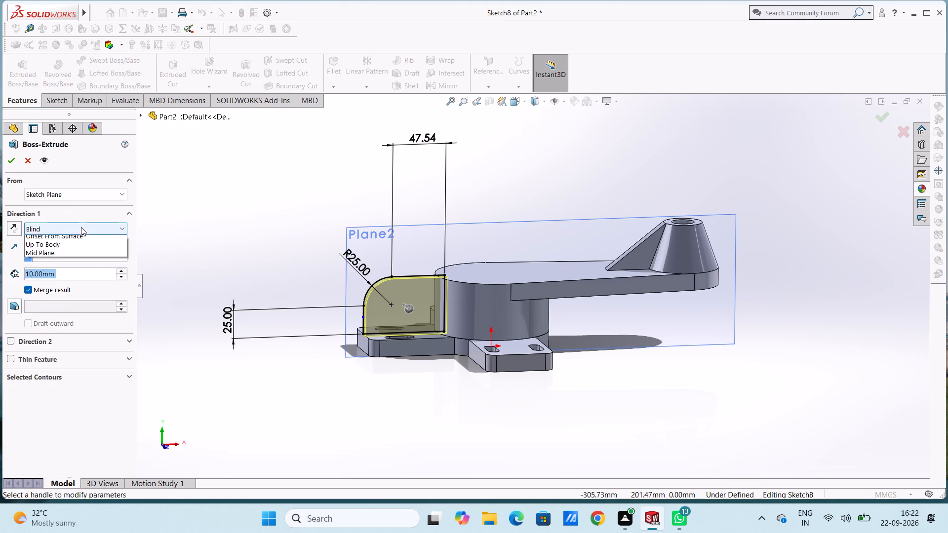
left_click(87, 292)
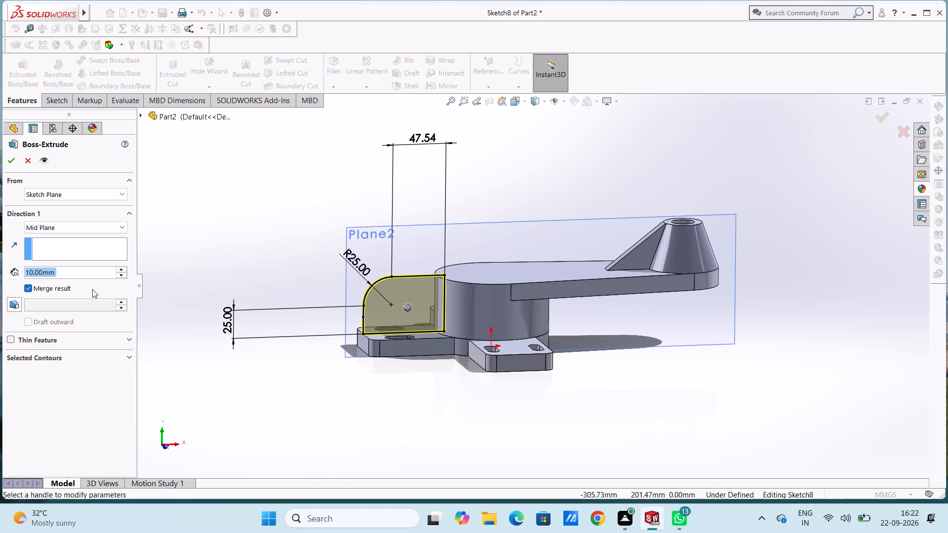
type("20")
key("Return")
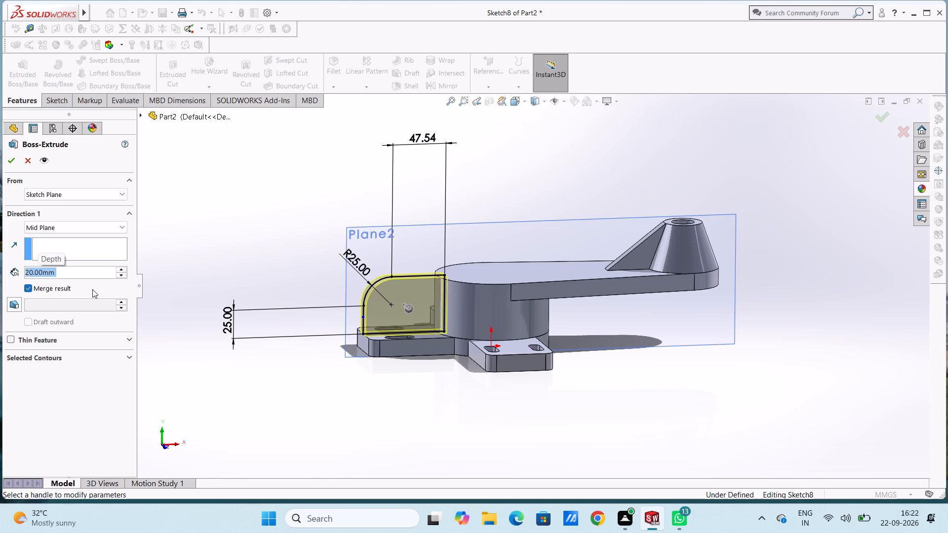
left_click(9, 159)
left_click(239, 223)
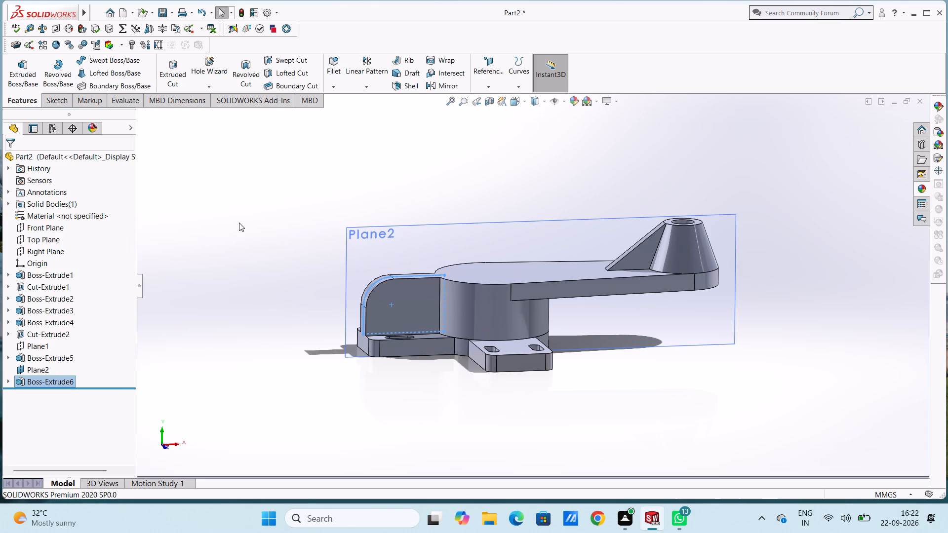
Hide the reference plane that carries the rounded rib's sketch.
left_click(44, 345)
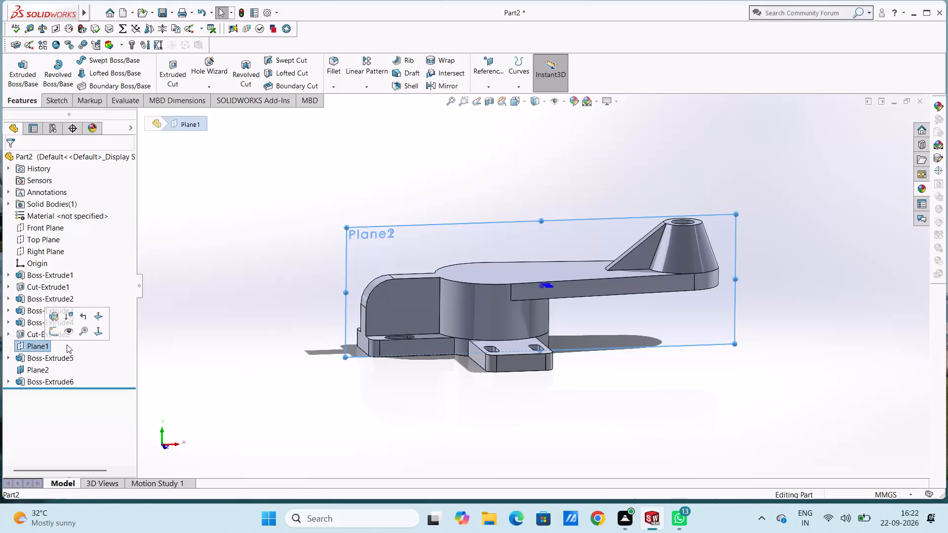
left_click(46, 372)
left_click(67, 358)
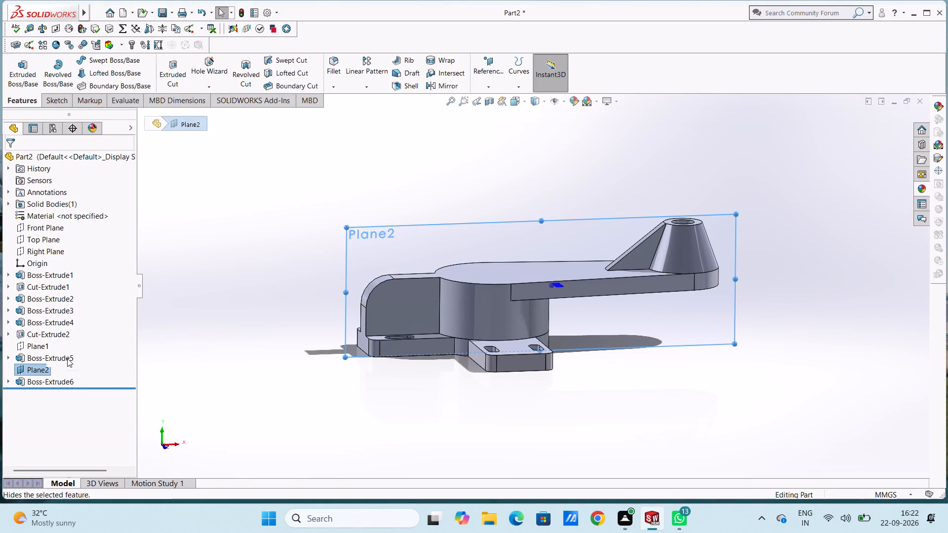
left_click(170, 306)
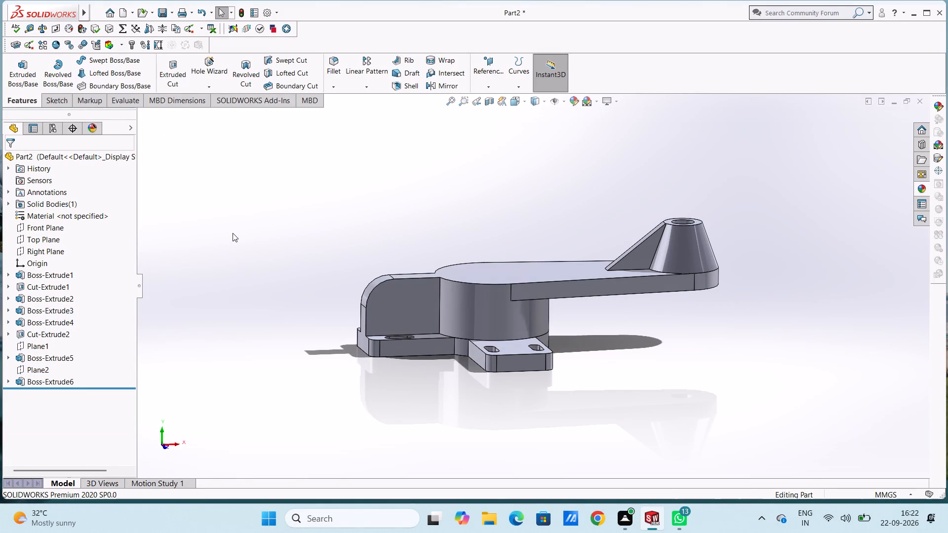
Examine the model from above, below and the sides to check the new rounded rib against the plate and large boss.
key("ctrl+5")
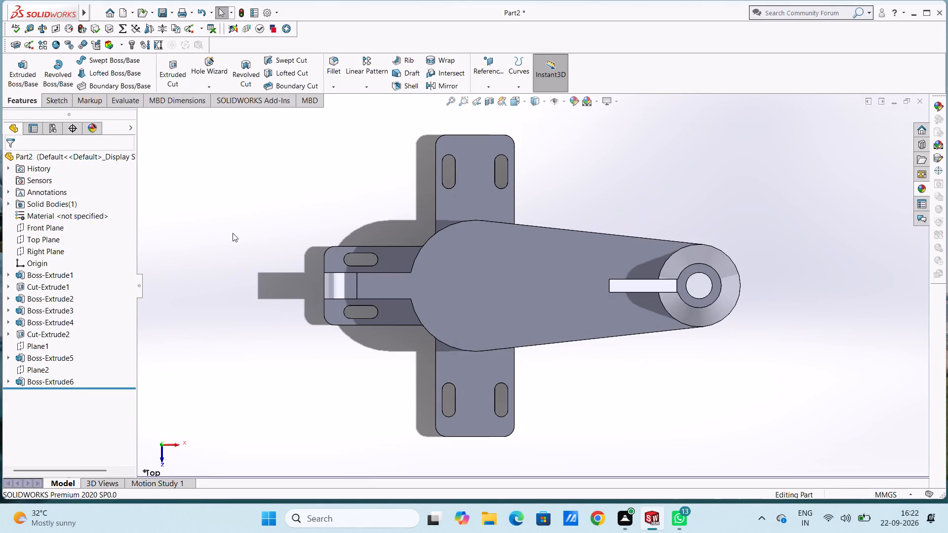
scroll(233, 233, "up", 2)
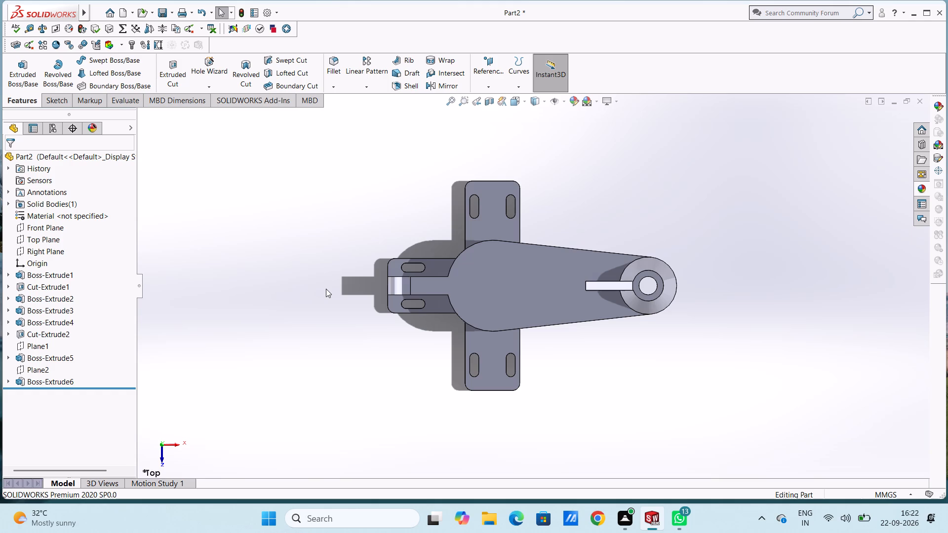
middle_click_drag(317, 360, 320, 214)
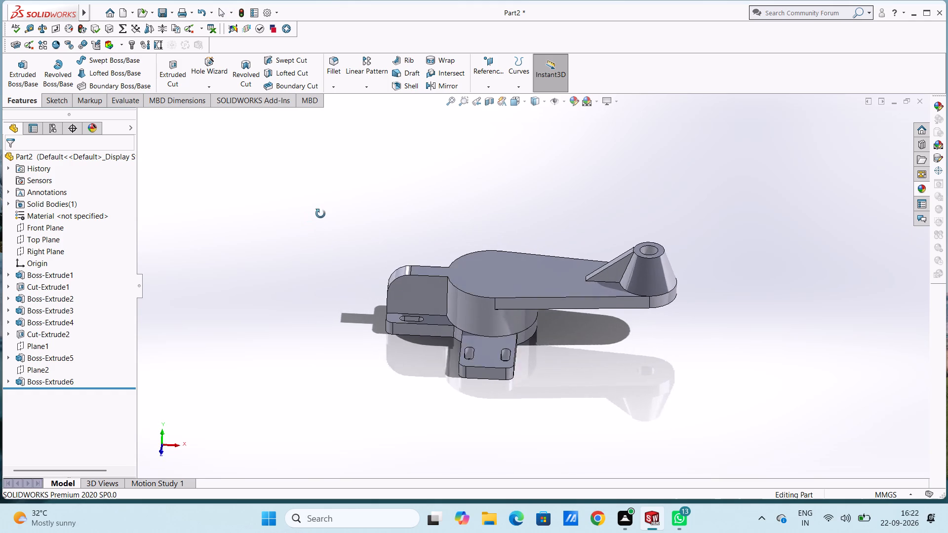
middle_click_drag(320, 214, 322, 214)
middle_click_drag(336, 215, 486, 343)
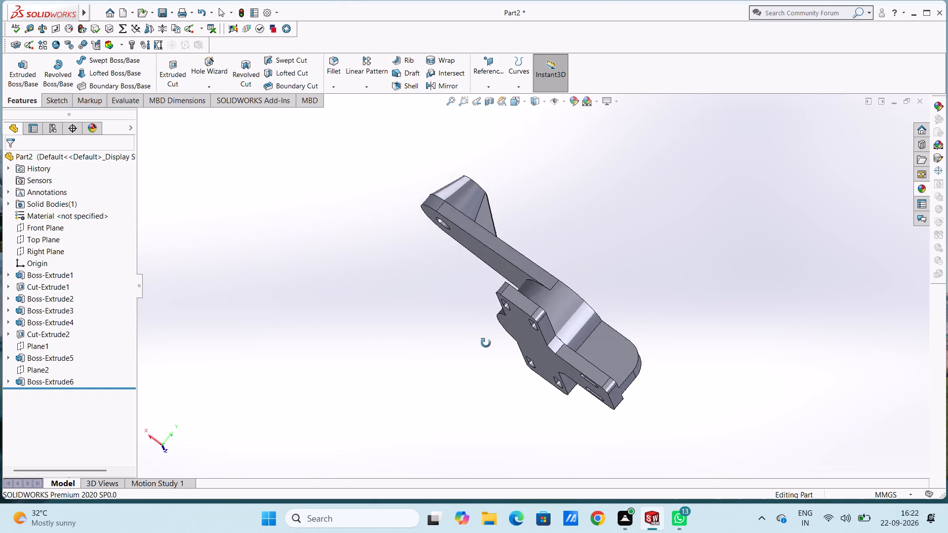
middle_click_drag(486, 343, 320, 415)
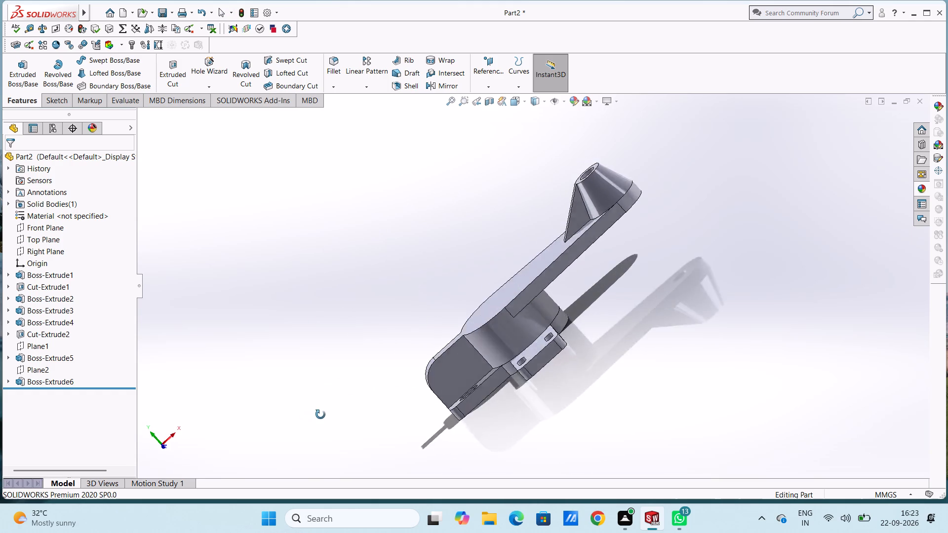
middle_click_drag(320, 415, 426, 416)
middle_click_drag(487, 403, 337, 385)
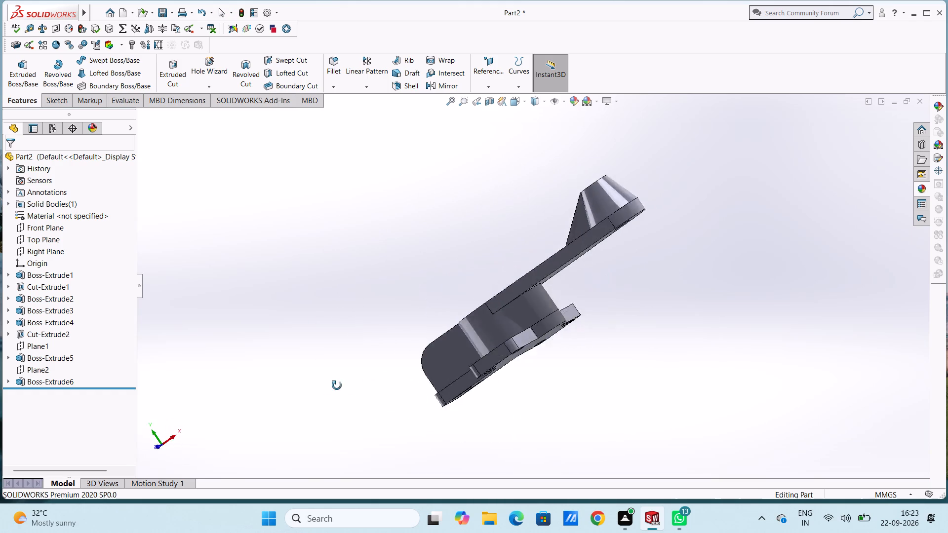
middle_click_drag(337, 385, 343, 404)
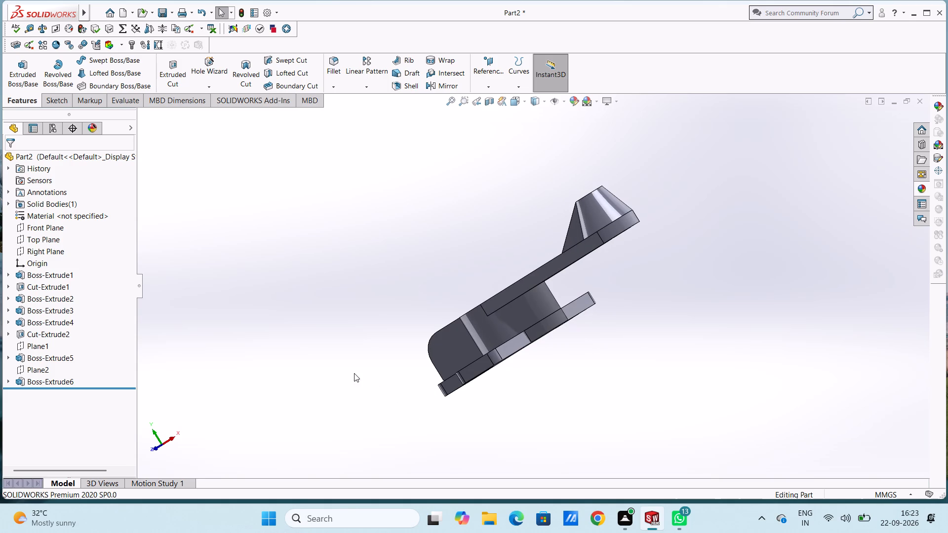
middle_click_drag(354, 373, 546, 347)
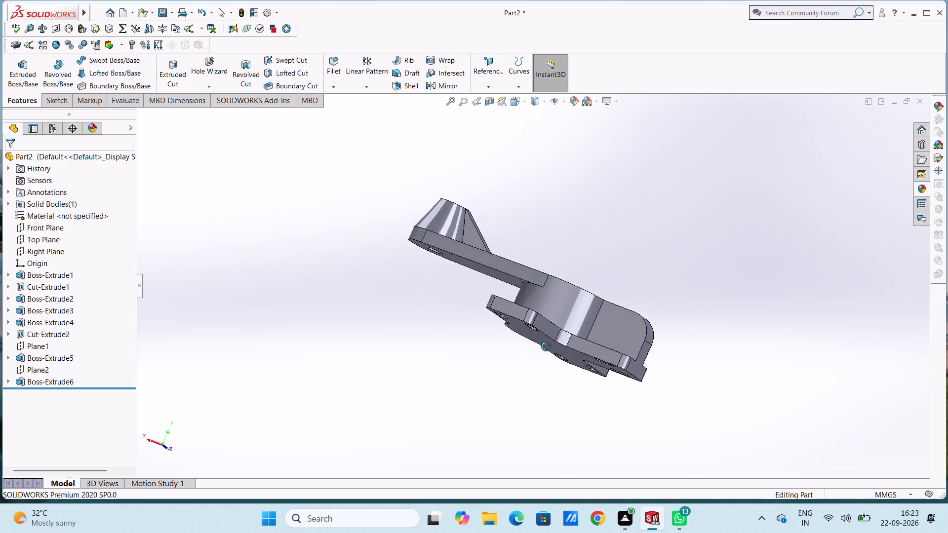
middle_click_drag(546, 347, 376, 355)
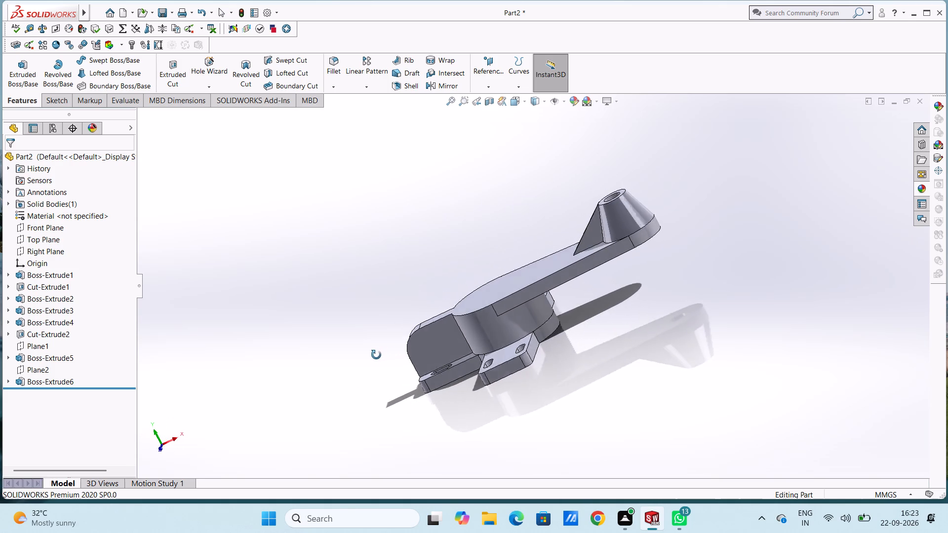
middle_click_drag(376, 355, 486, 361)
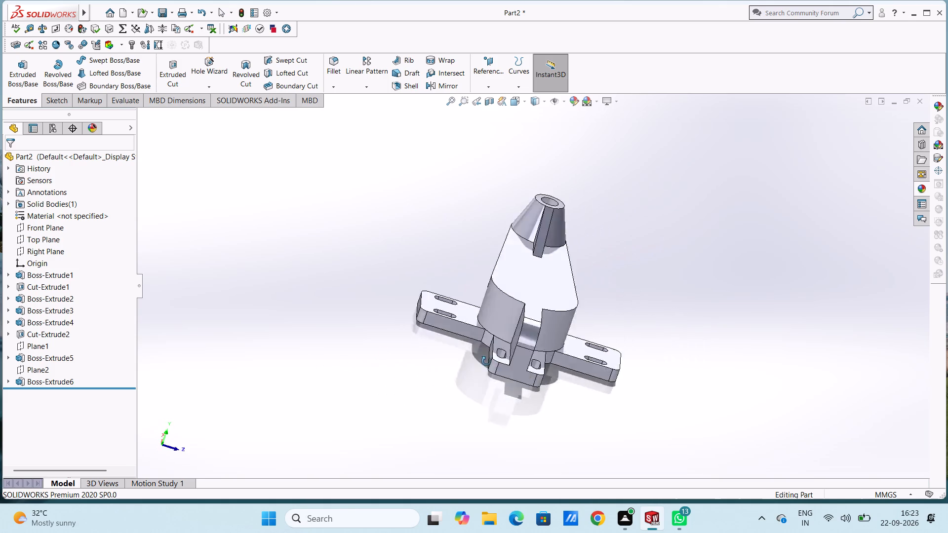
middle_click_drag(486, 361, 505, 376)
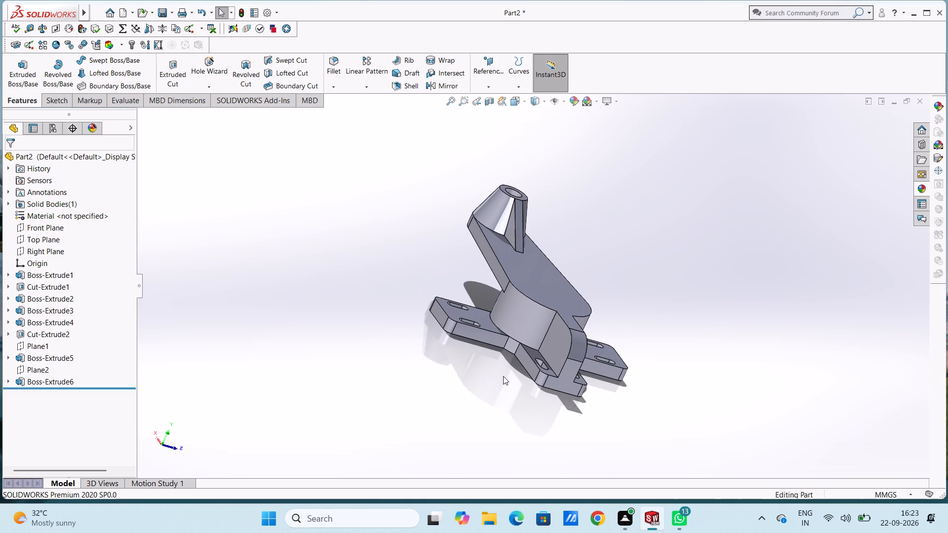
Create a reference plane offset 0 mm from the Right Plane.
key("ctrl+5")
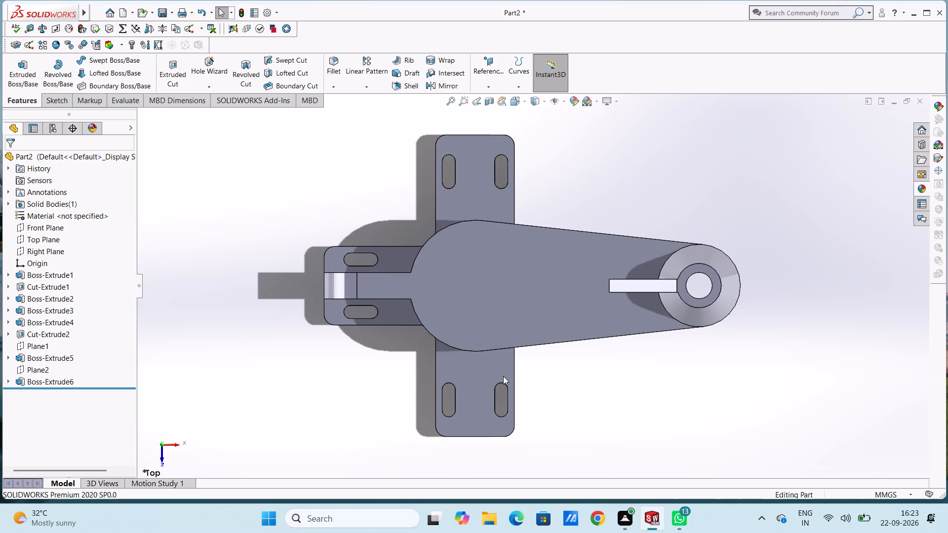
left_click(489, 64)
left_click(504, 100)
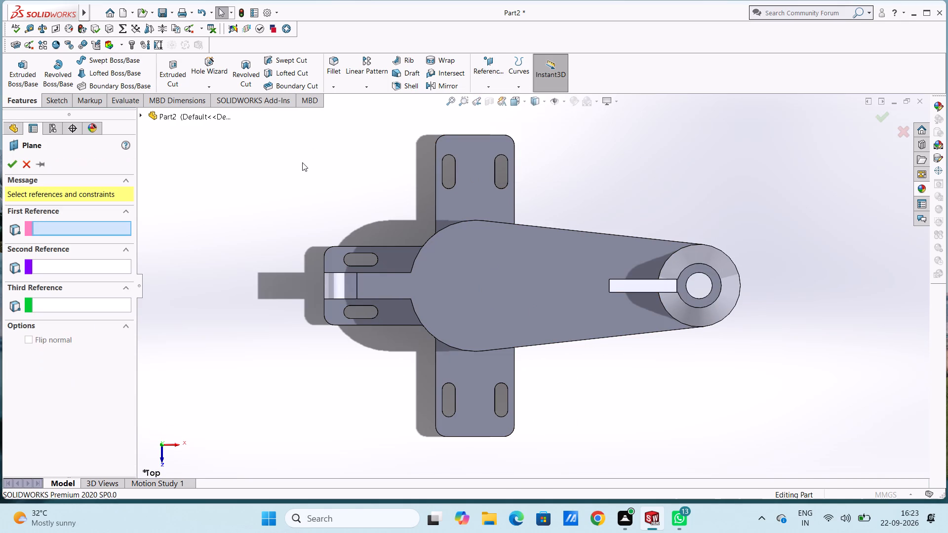
left_click(142, 114)
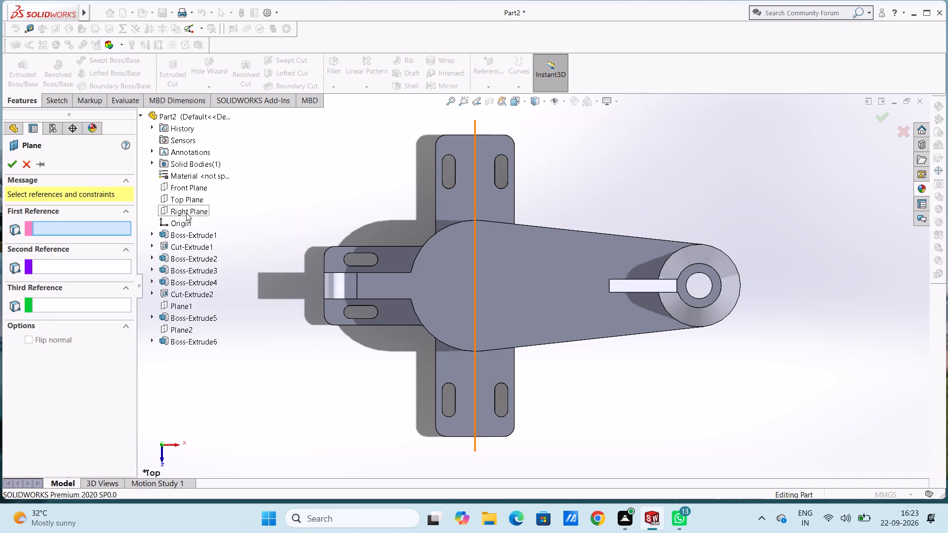
left_click(186, 213)
double_click(72, 314)
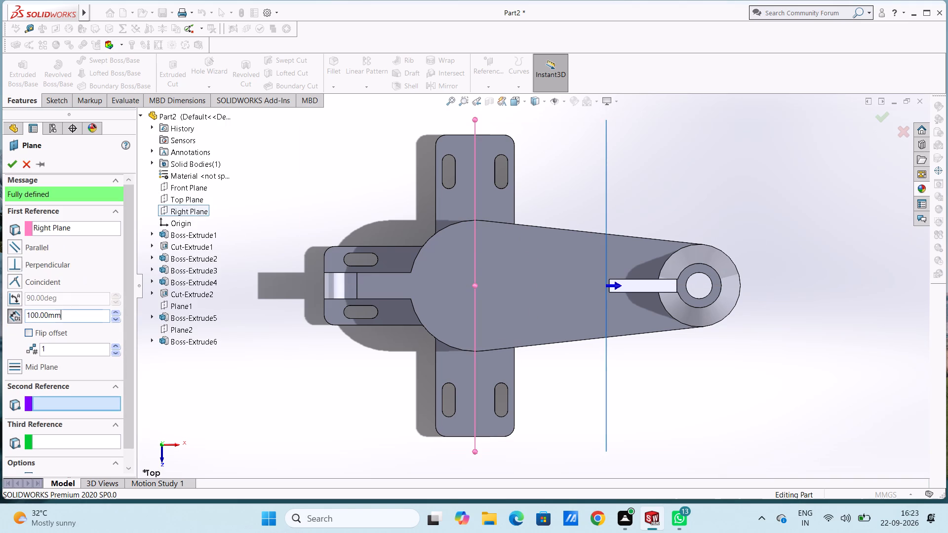
key("0")
key("Return")
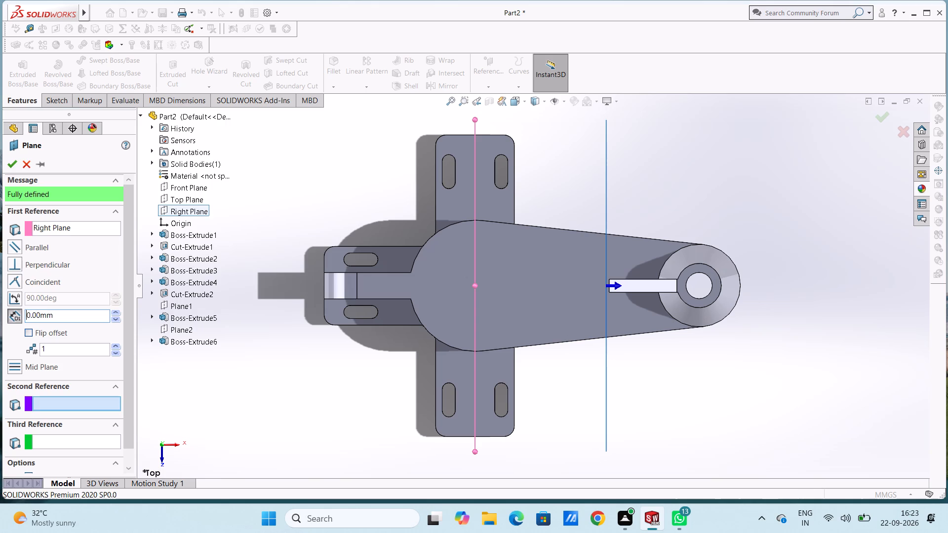
left_click(9, 165)
left_click(259, 173)
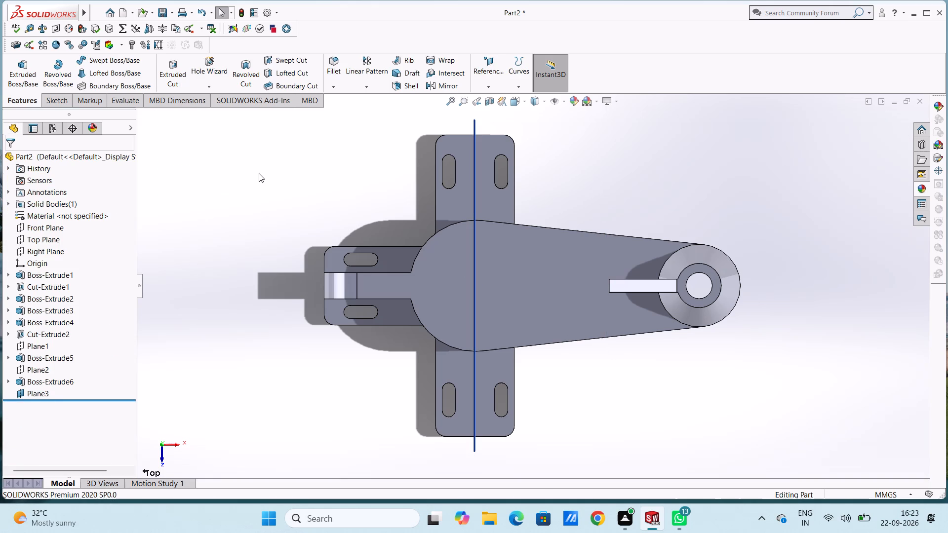
Start a sketch on the new reference plane and draw a 50 mm vertical line up from the plate's top corner at its -Z end.
key("ctrl+1")
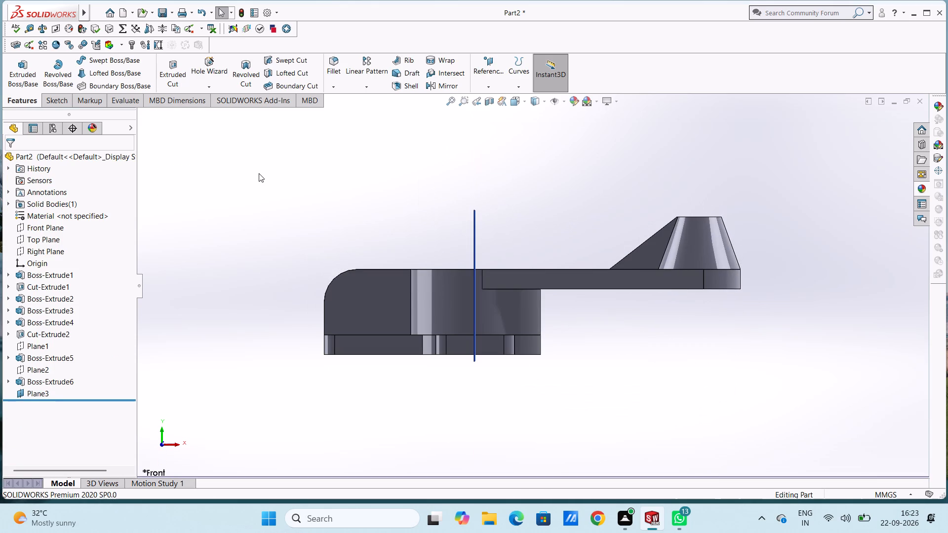
key("ctrl+3")
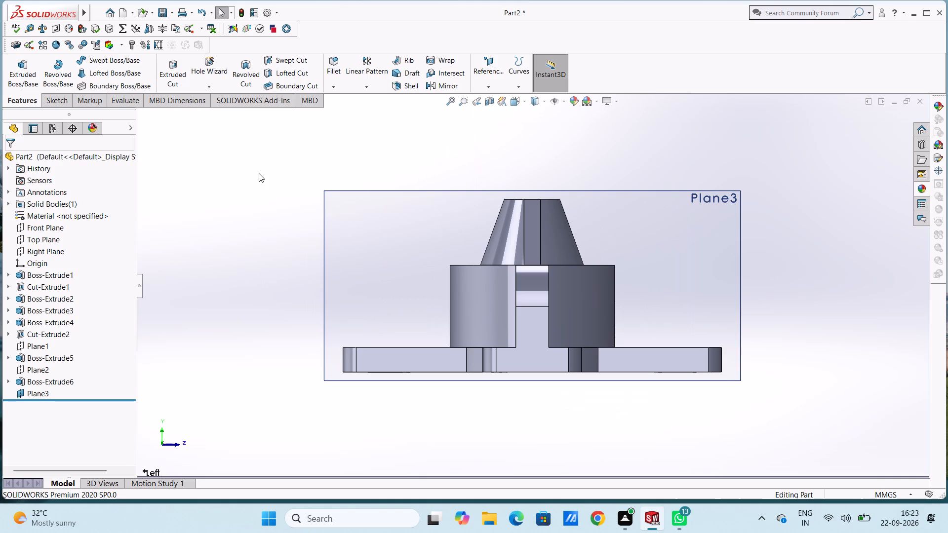
left_click(350, 234)
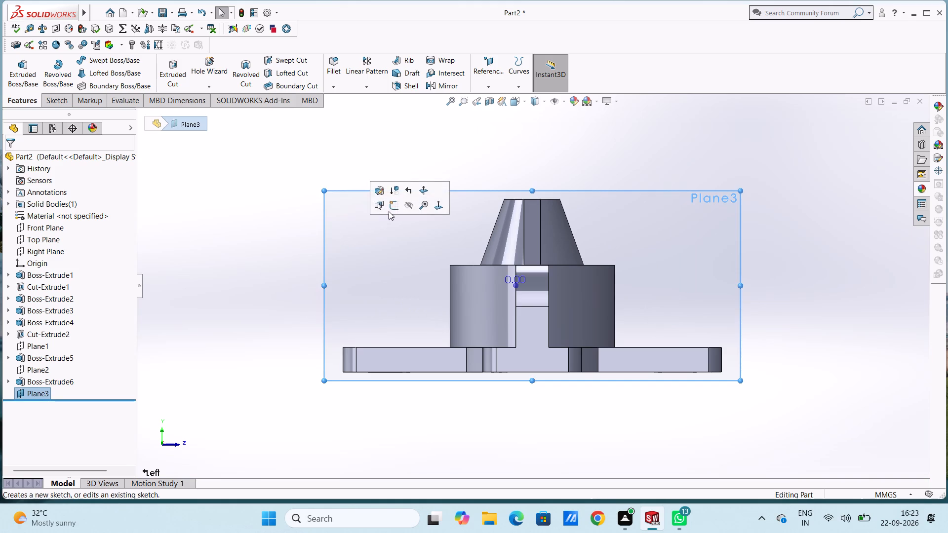
left_click(389, 209)
left_click(284, 237)
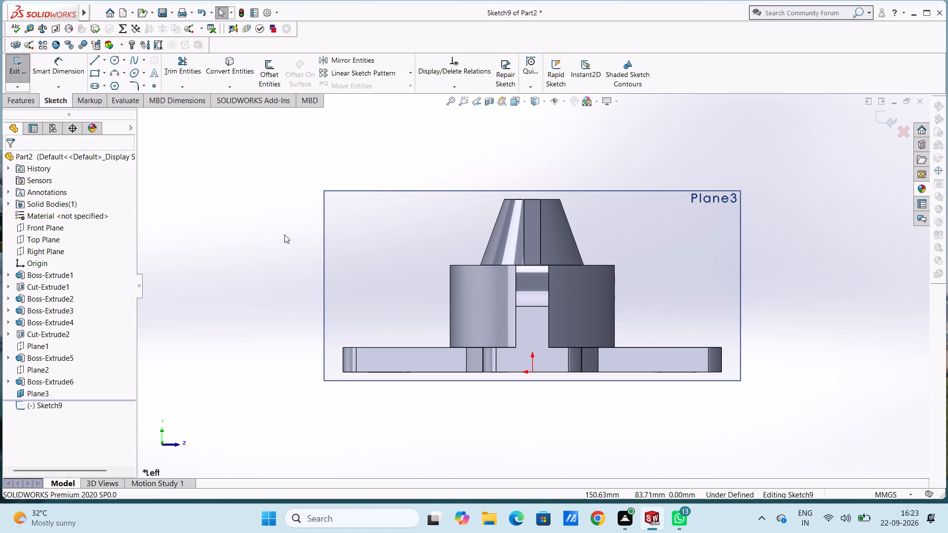
left_click(93, 57)
left_click(343, 346)
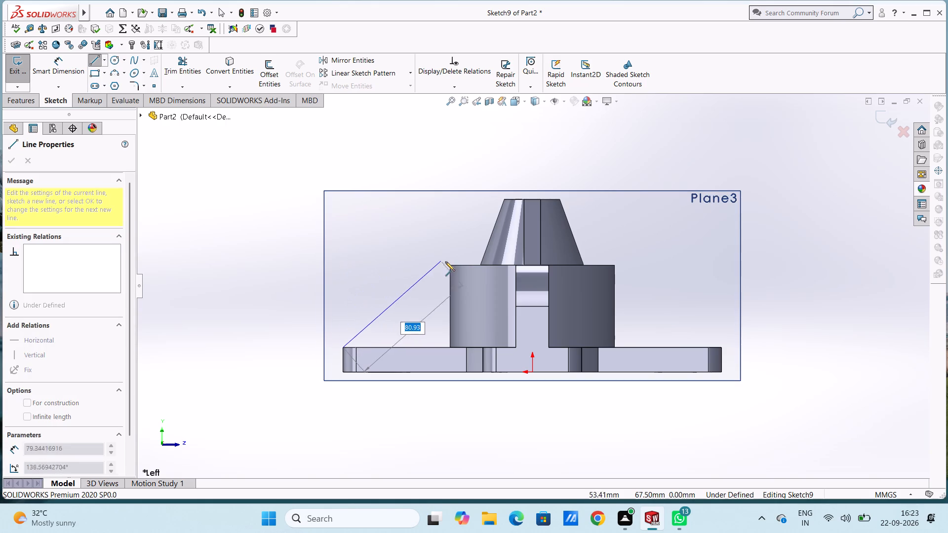
left_click(344, 266)
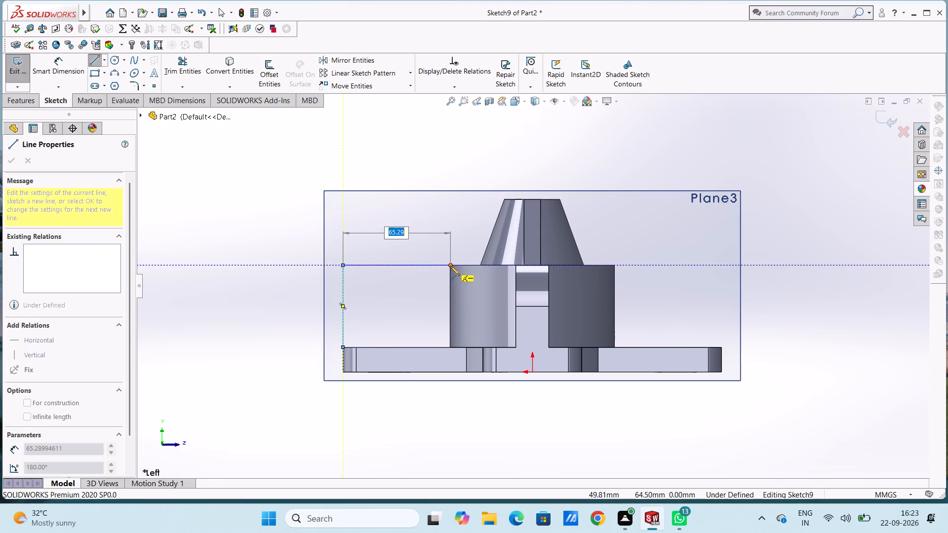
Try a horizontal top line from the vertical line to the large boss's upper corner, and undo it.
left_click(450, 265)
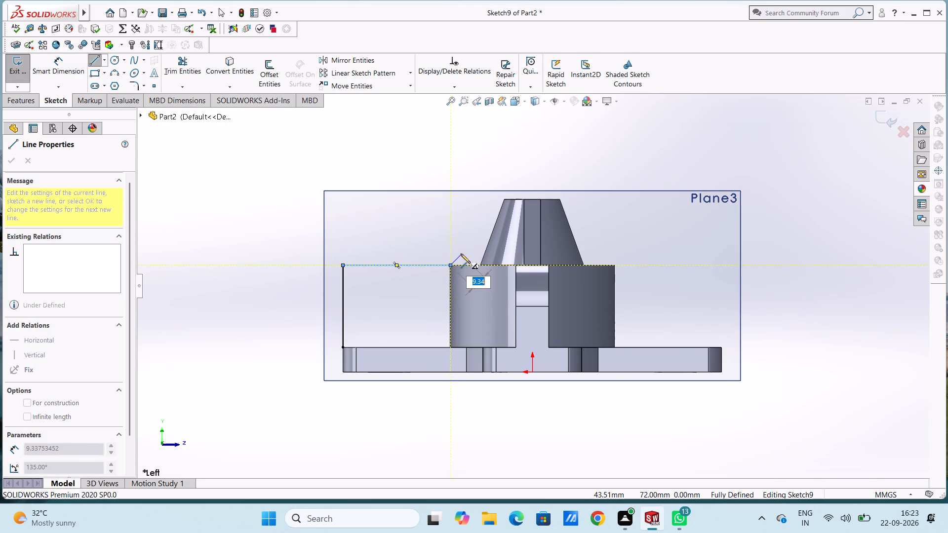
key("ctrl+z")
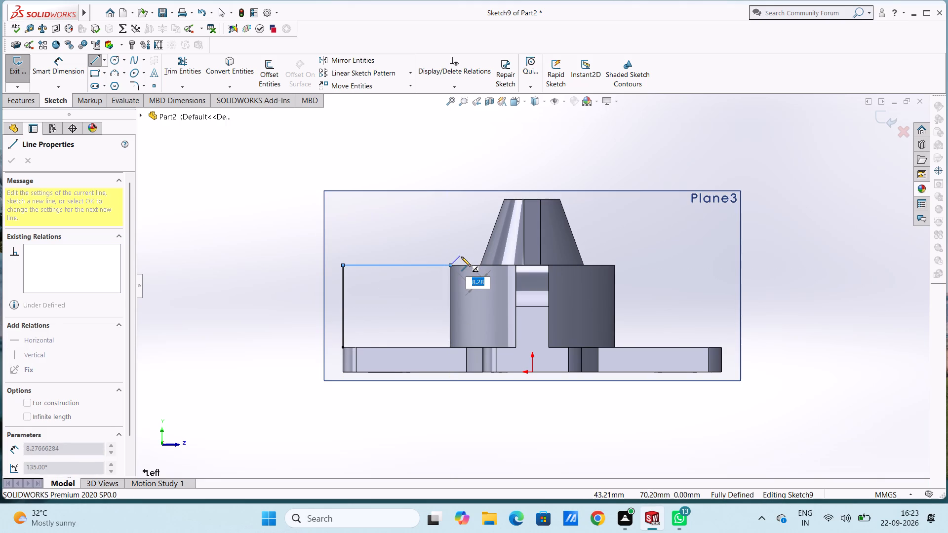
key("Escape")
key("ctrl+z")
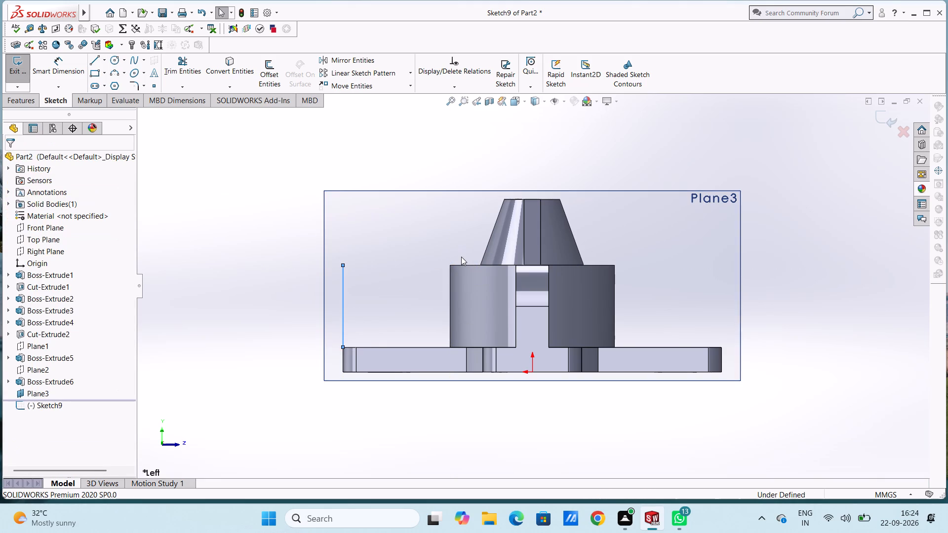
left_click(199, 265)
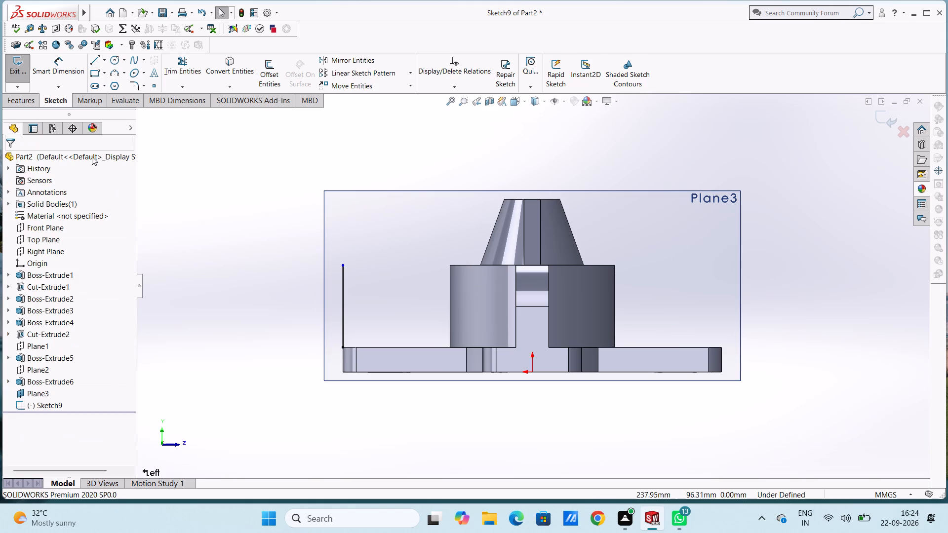
Close the profile into a rectangle about 75 mm wide, resting on the plate's top face and reaching inside the large boss.
left_click(91, 60)
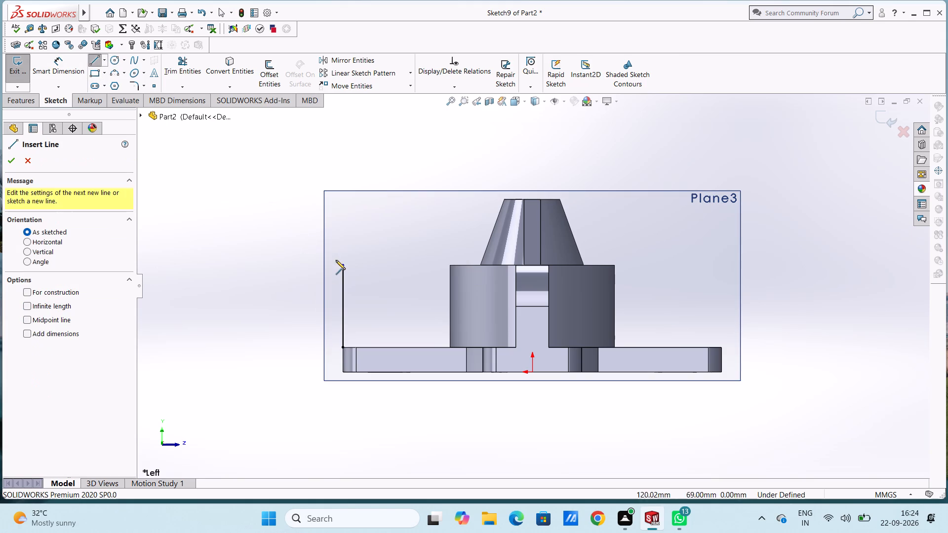
left_click(341, 266)
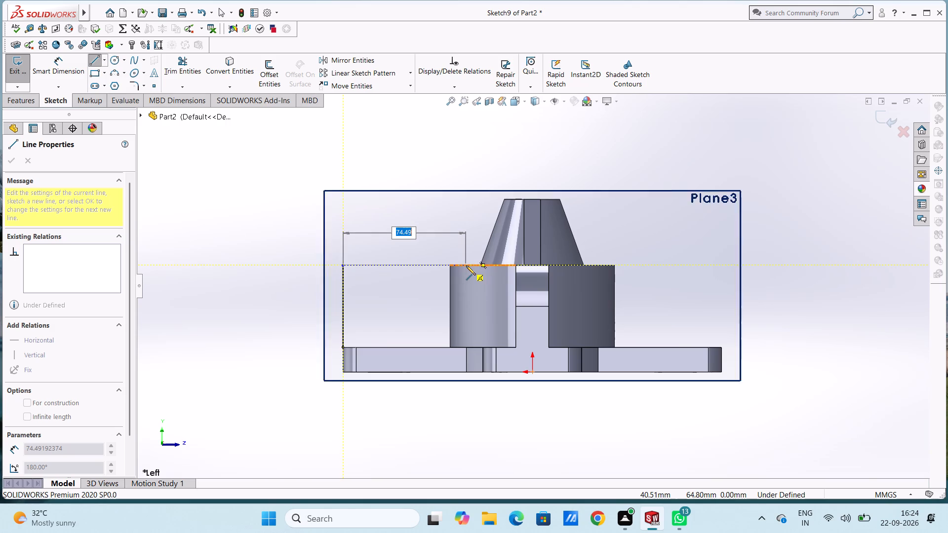
left_click(466, 266)
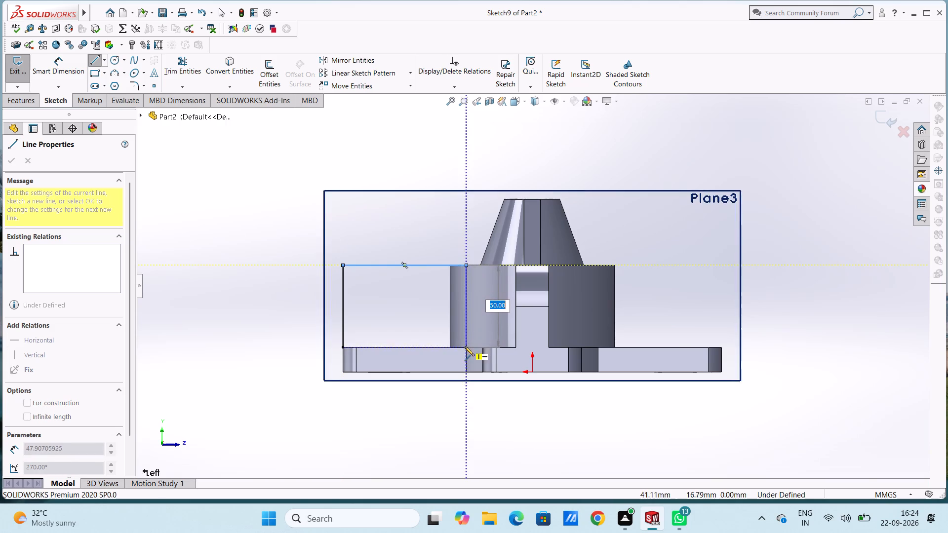
left_click(466, 347)
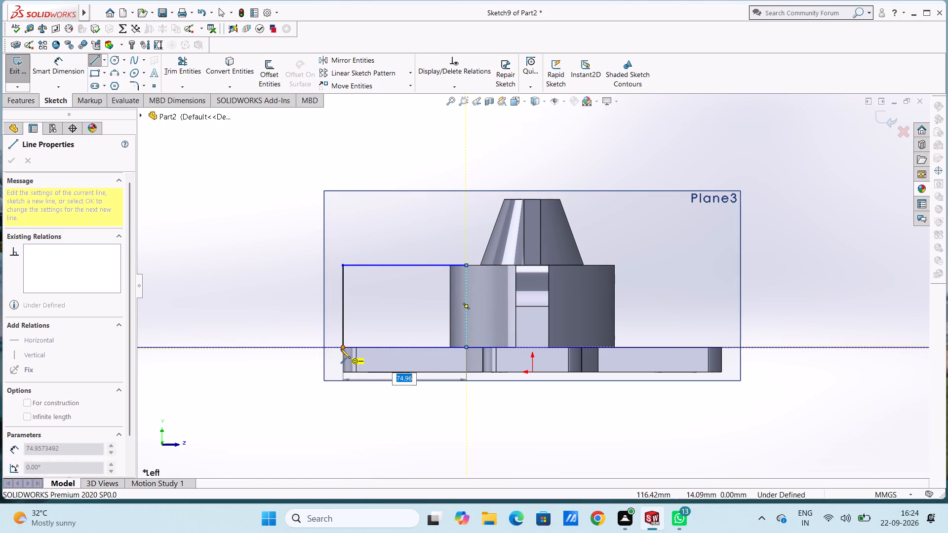
left_click(342, 347)
key("Escape")
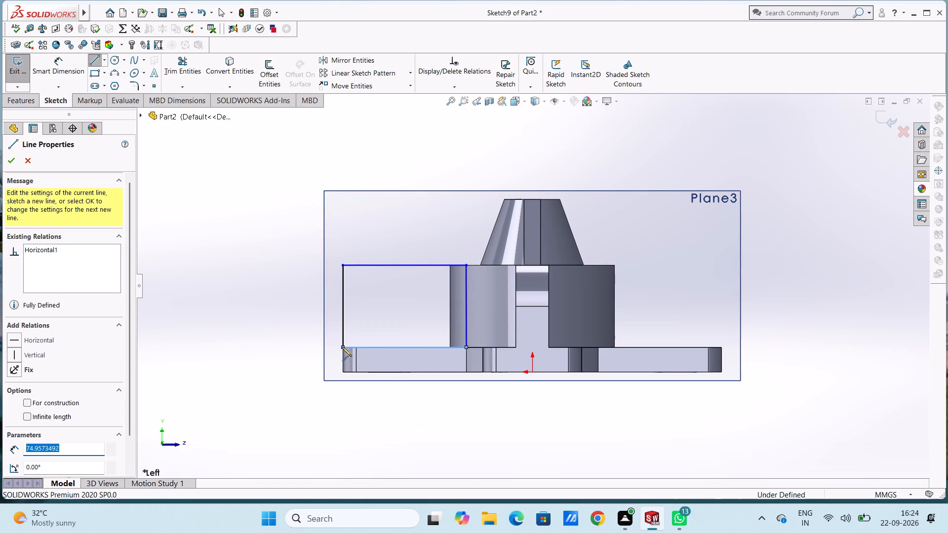
key("Escape")
key("Escape")
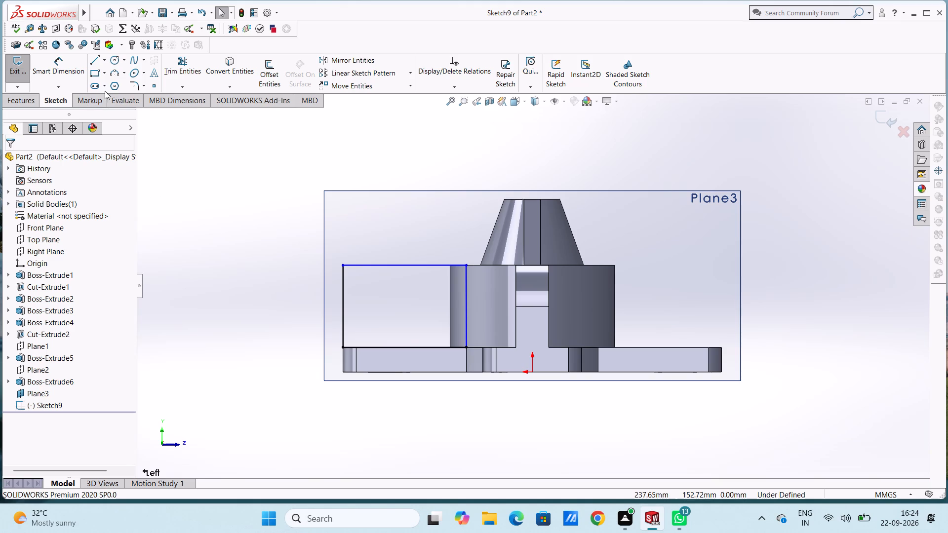
Round the rectangle's outer upper corner with a 25 mm sketch fillet.
left_click(127, 85)
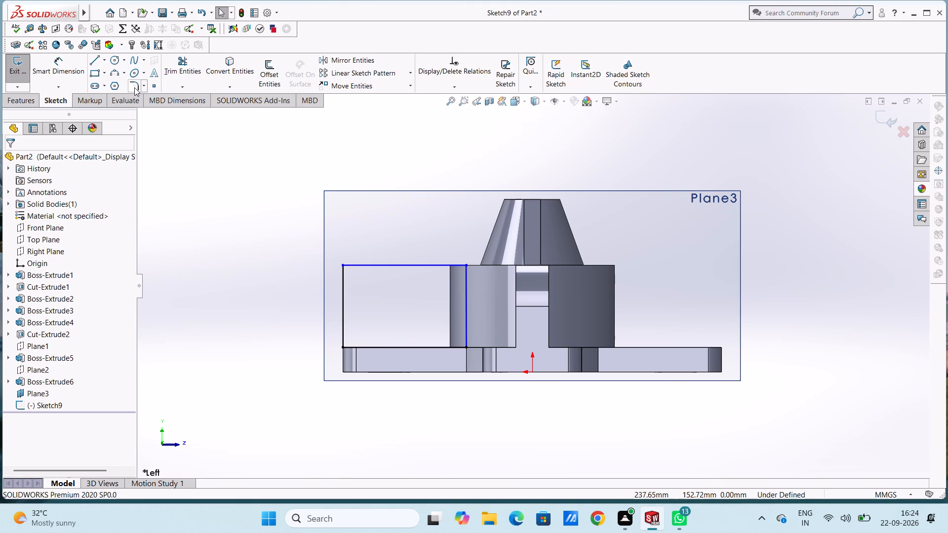
left_click(134, 87)
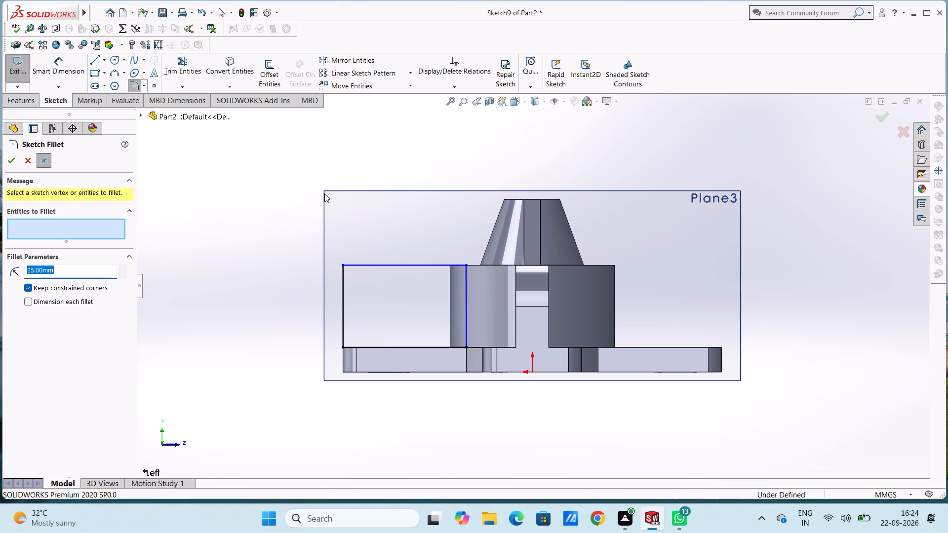
left_click(342, 266)
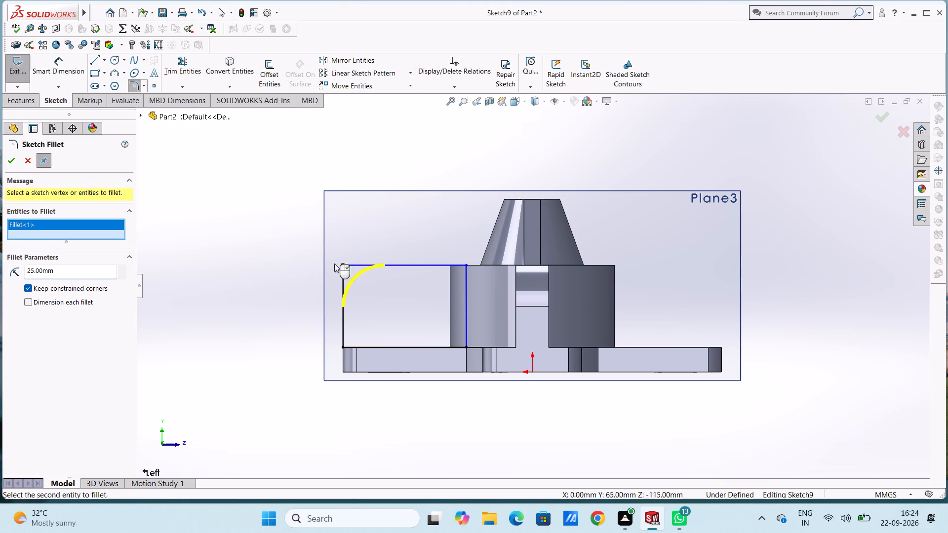
double_click(9, 163)
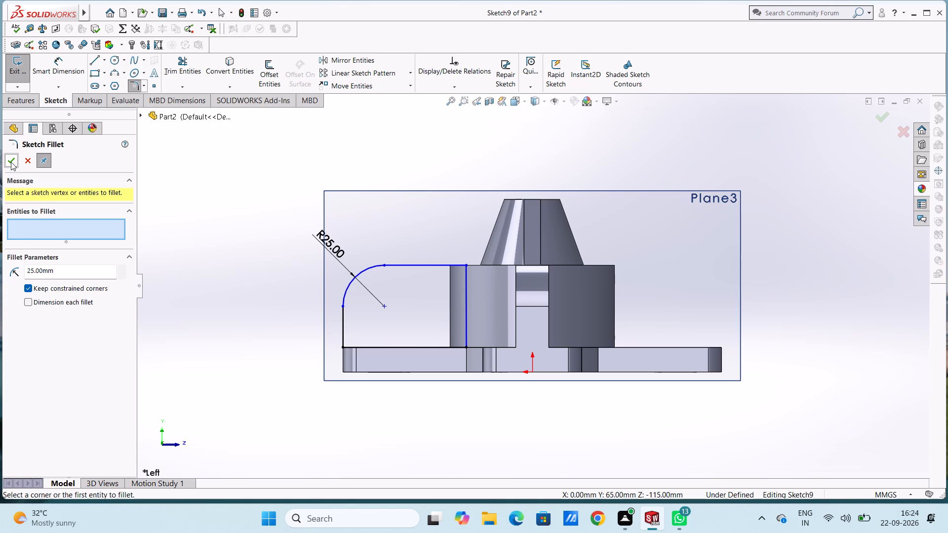
left_click(11, 162)
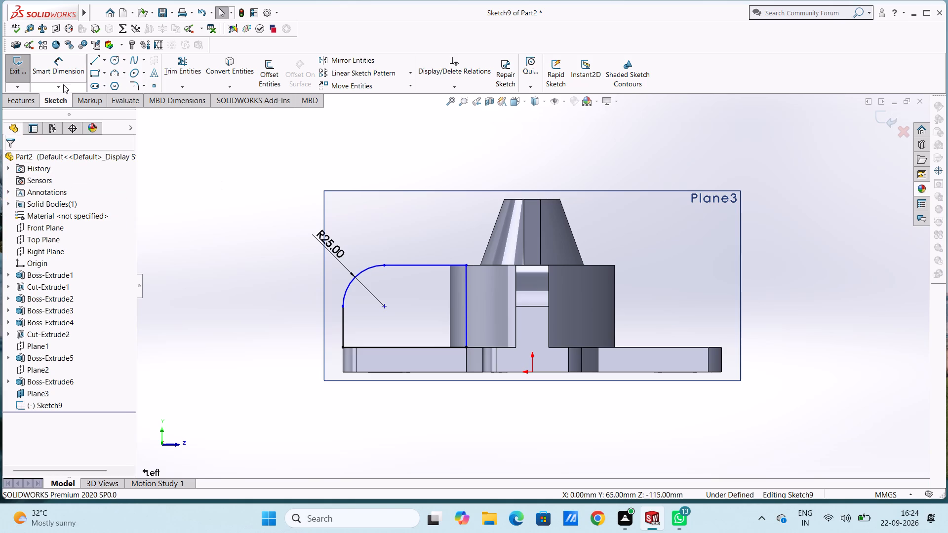
Dimension the lengths of the filleted profile's straight outer edge and straight top edge.
left_click(62, 76)
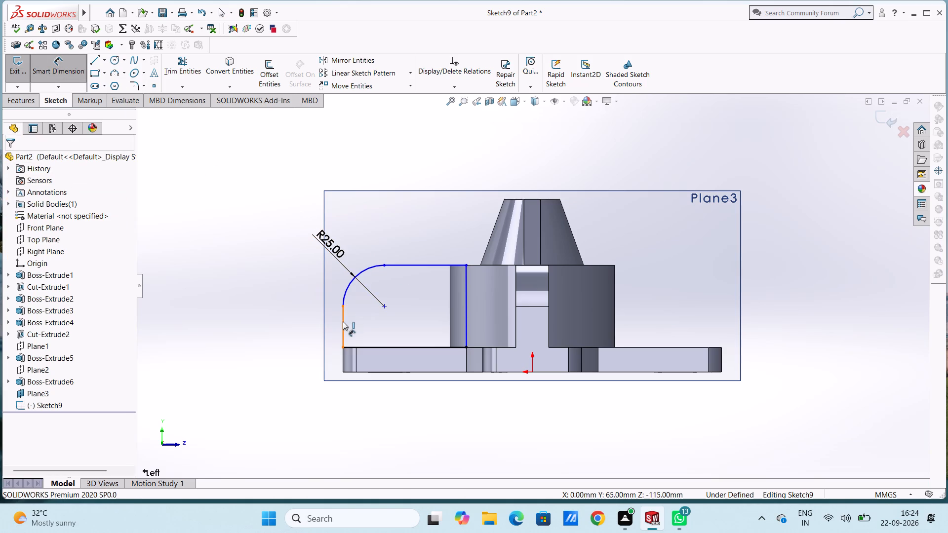
left_click(342, 323)
left_click(201, 322)
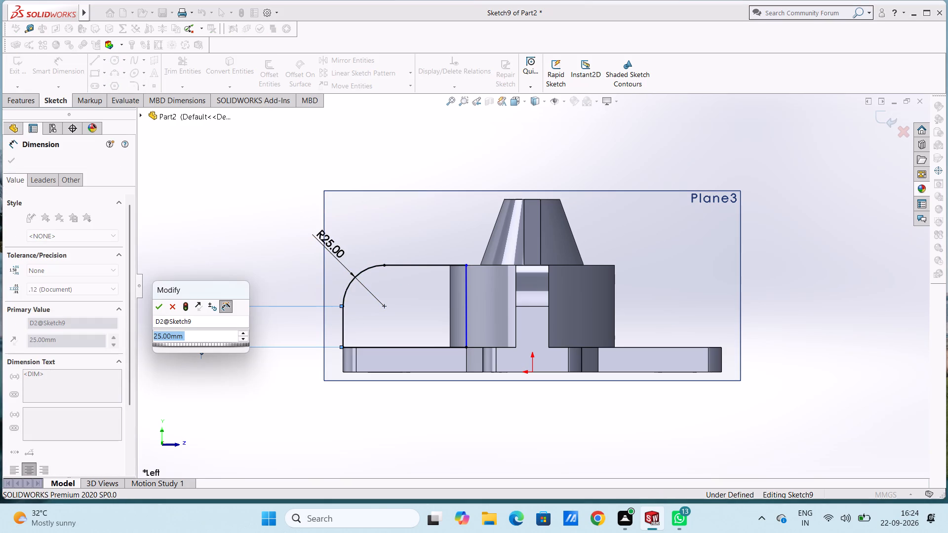
left_click(159, 308)
left_click(184, 276)
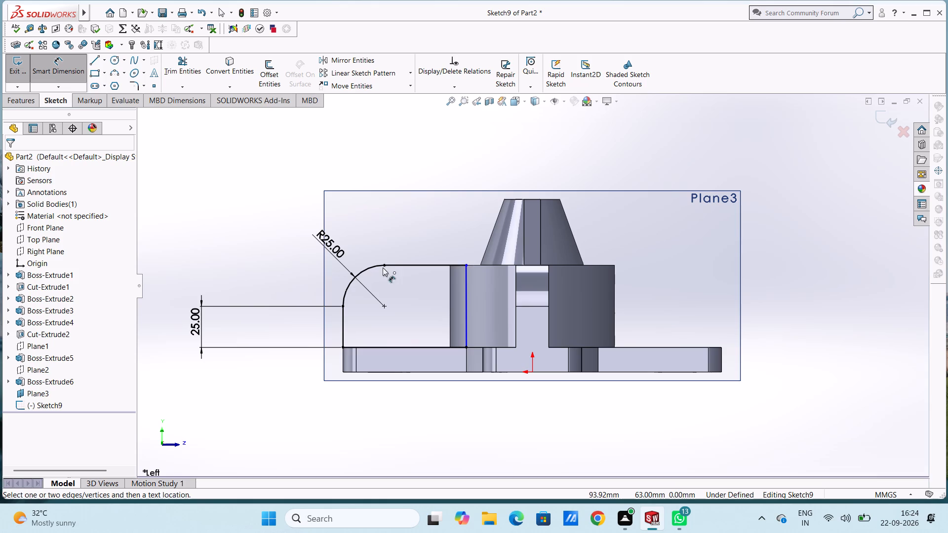
left_click(409, 266)
left_click(421, 160)
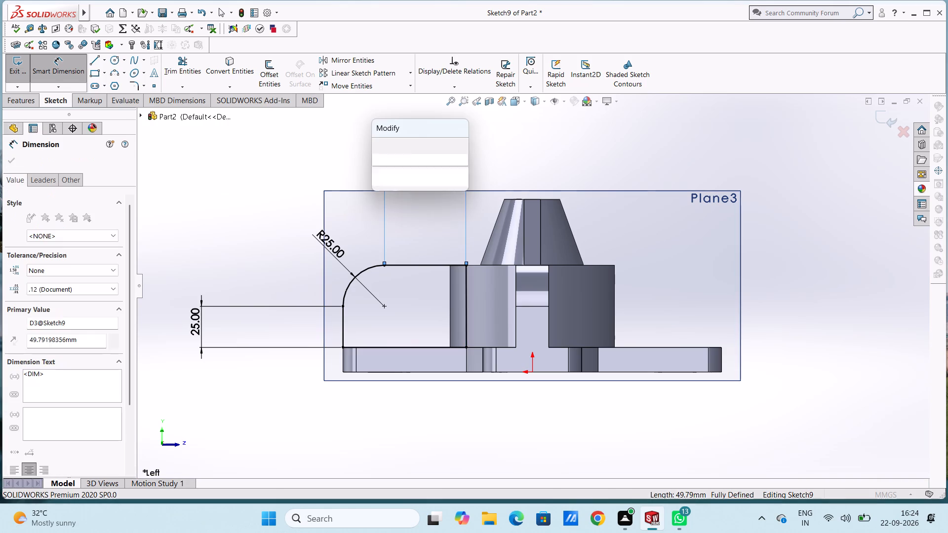
left_click(376, 149)
left_click(367, 152)
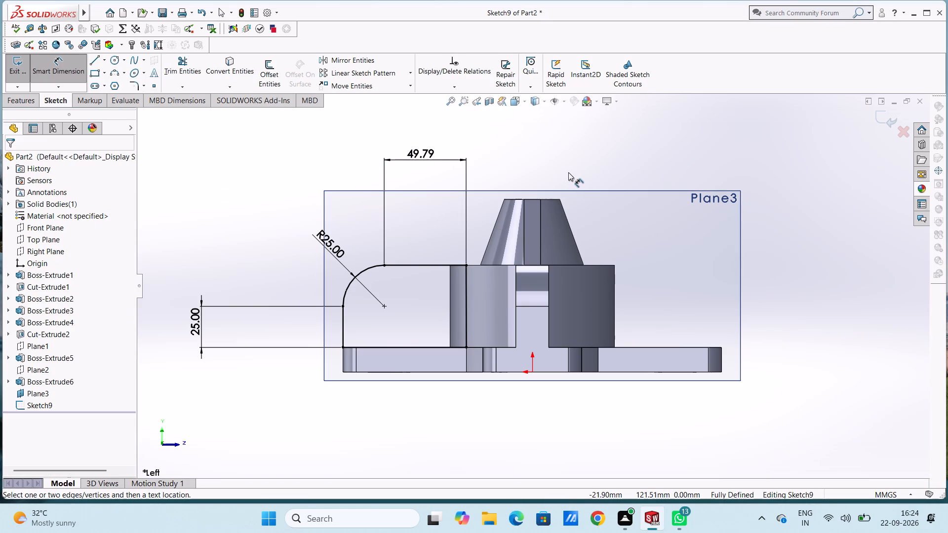
key("Escape")
key("Escape")
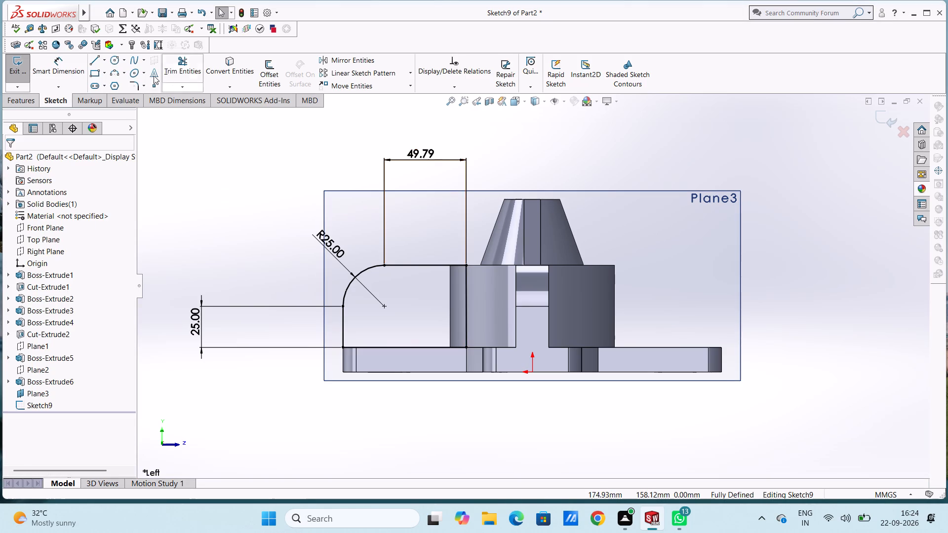
Draw a second closed rectangle, 50 mm high and about 74 mm wide, from the plate's +Z end into the large boss.
left_click(93, 62)
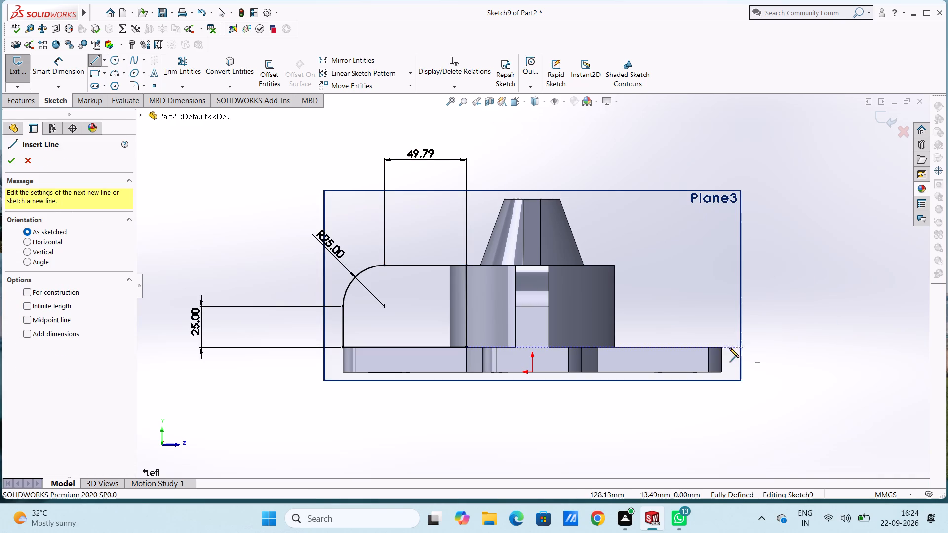
left_click(721, 345)
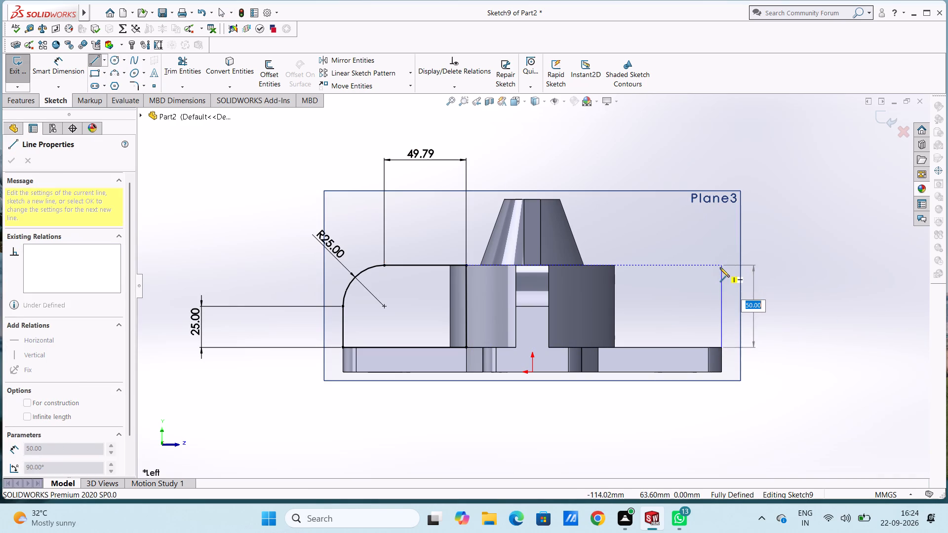
left_click(723, 266)
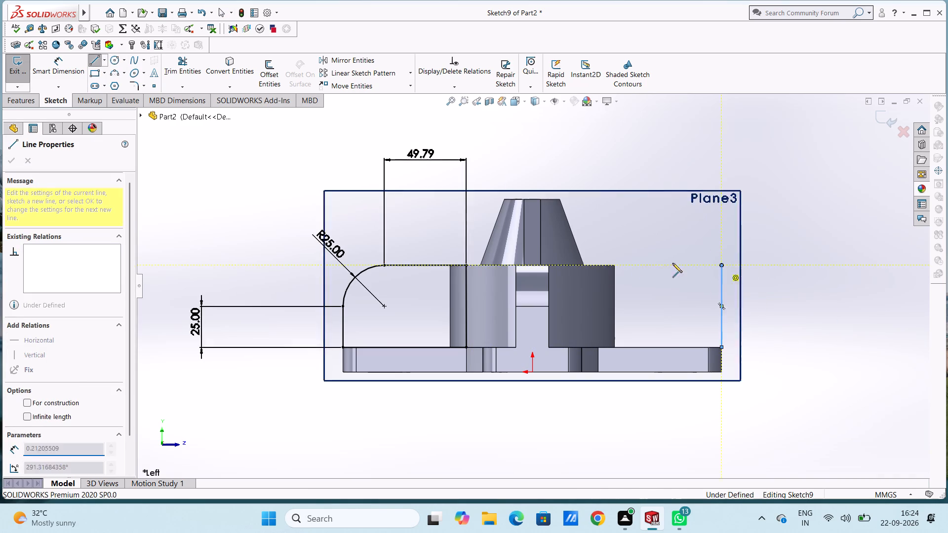
left_click(600, 266)
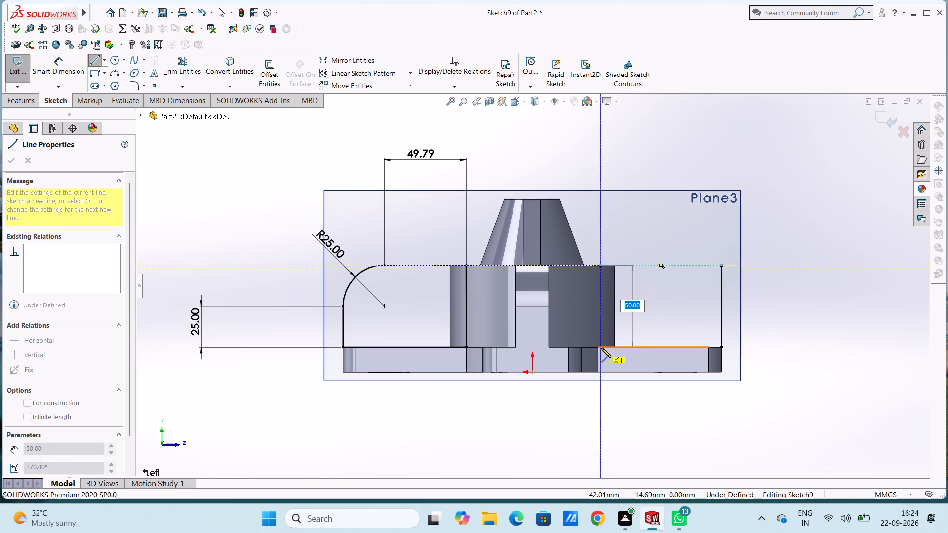
left_click(601, 348)
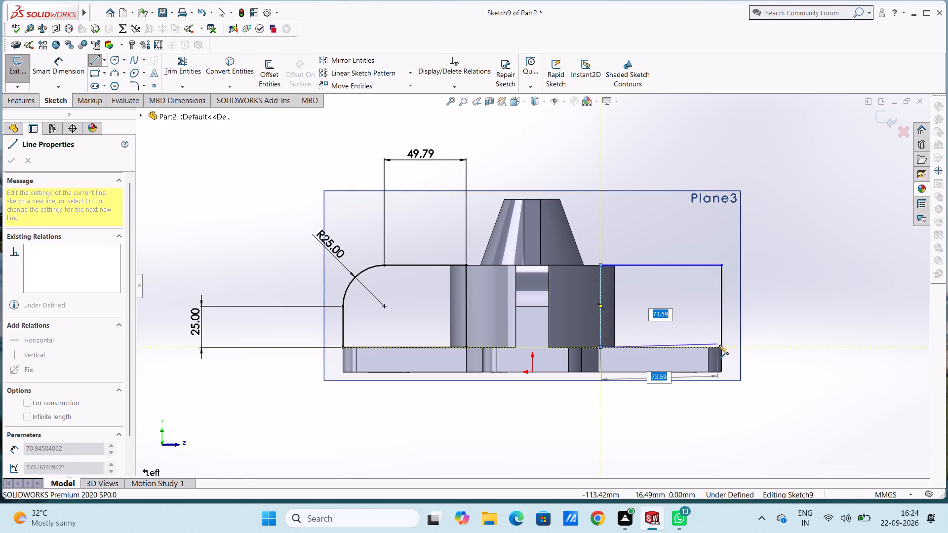
left_click(721, 346)
key("Escape")
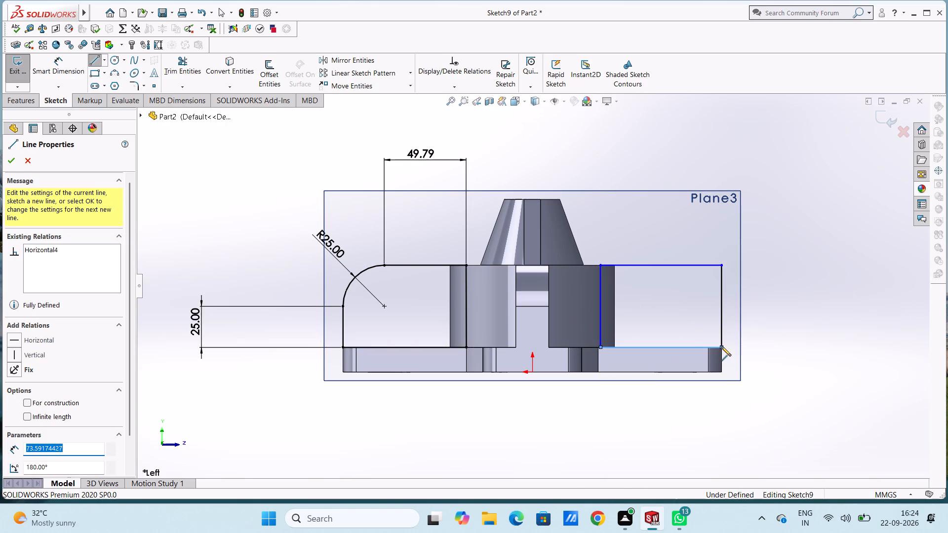
key("Escape")
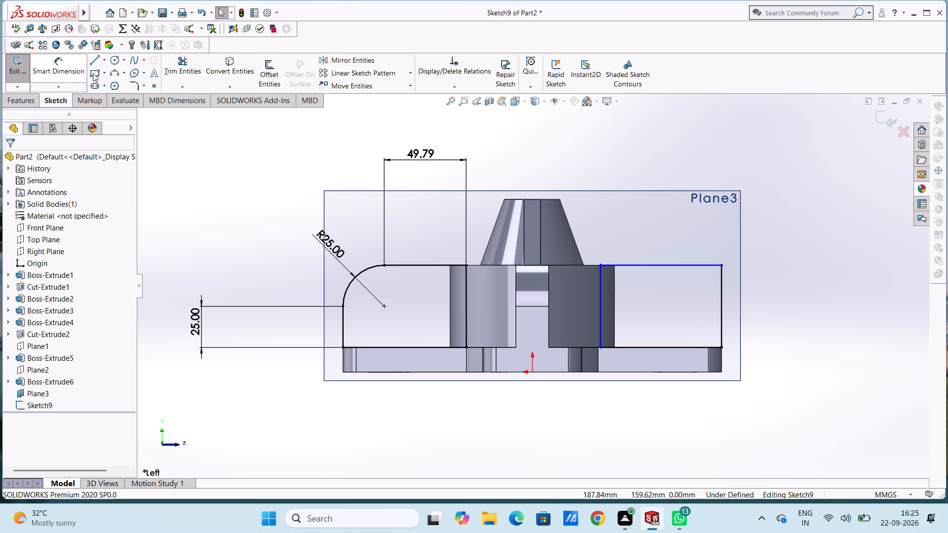
Round the second rectangle's outer upper corner with a 25 mm sketch fillet.
left_click(133, 84)
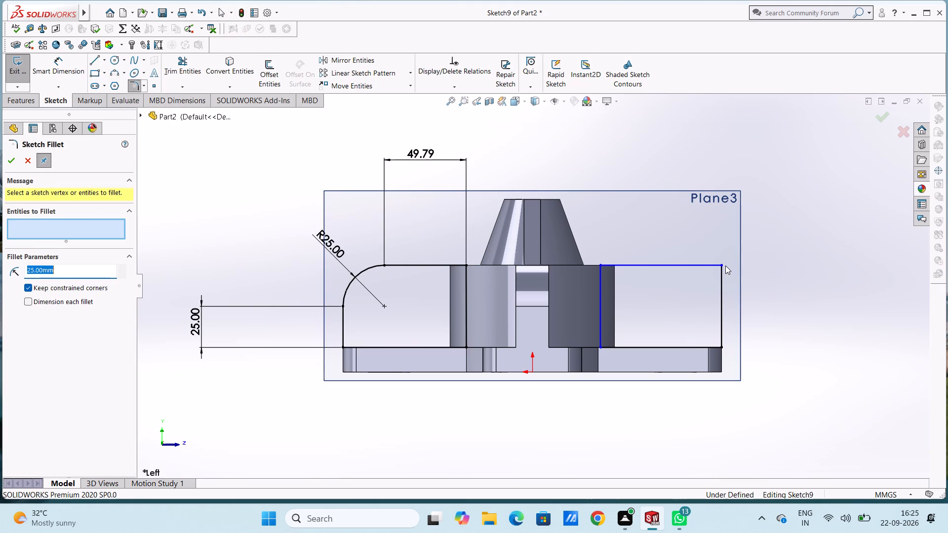
left_click(724, 265)
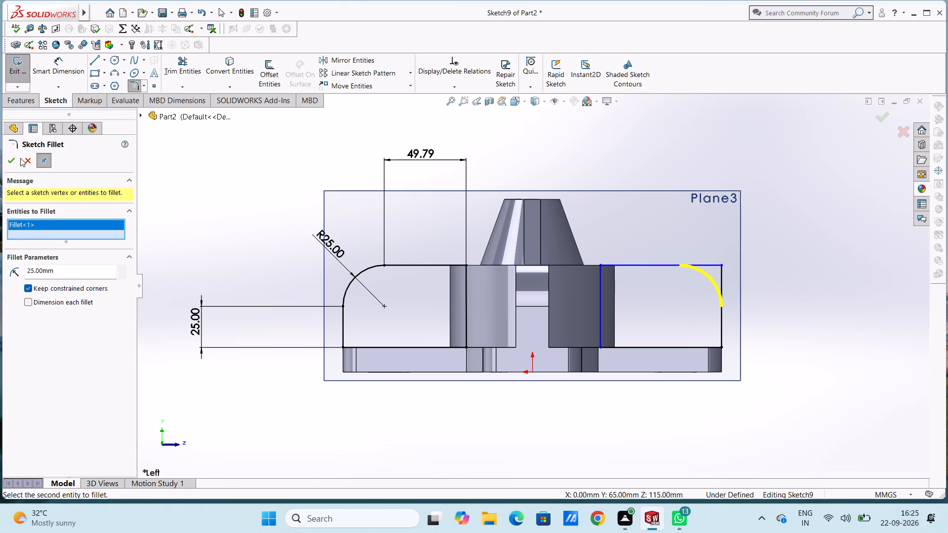
double_click(8, 161)
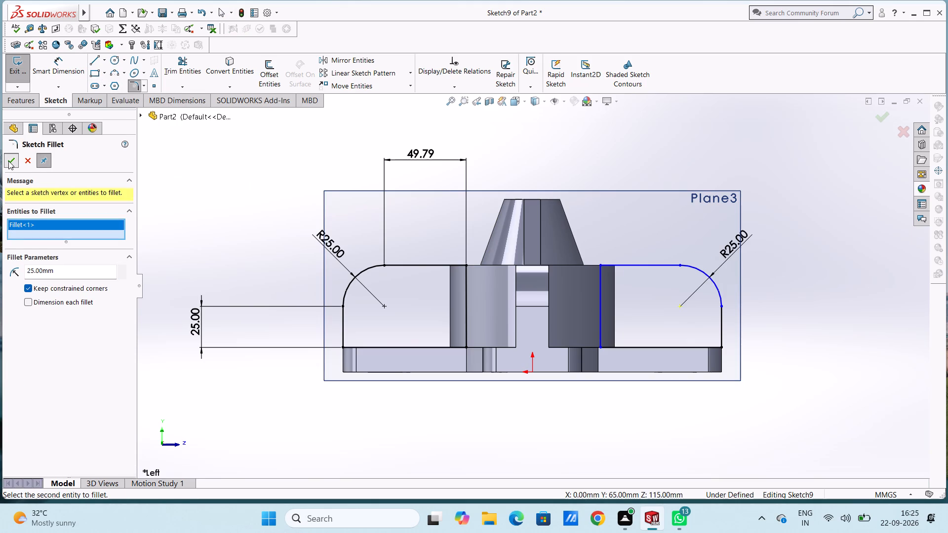
left_click(8, 161)
Dimension the lengths of the second filleted profile's straight outer edge and straight top edge.
left_click(63, 70)
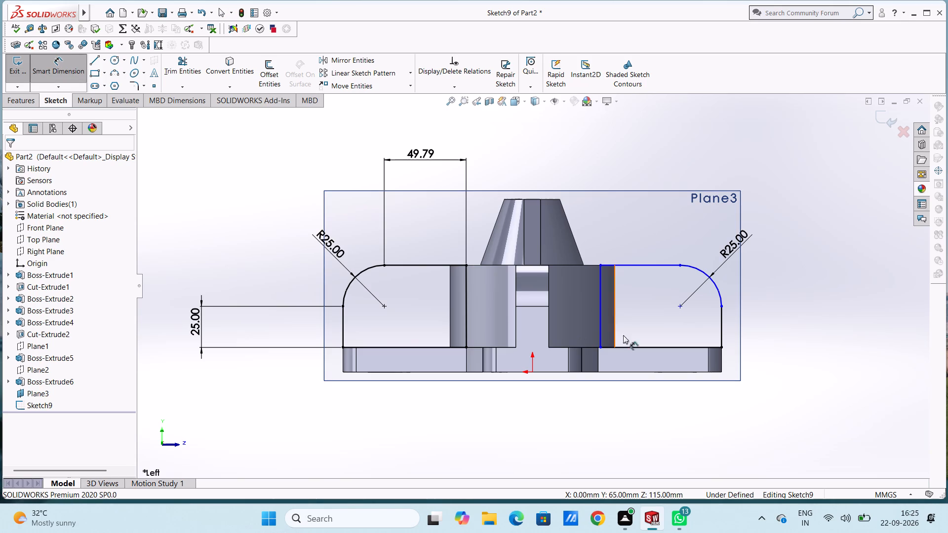
left_click_drag(720, 318, 725, 320)
left_click(866, 317)
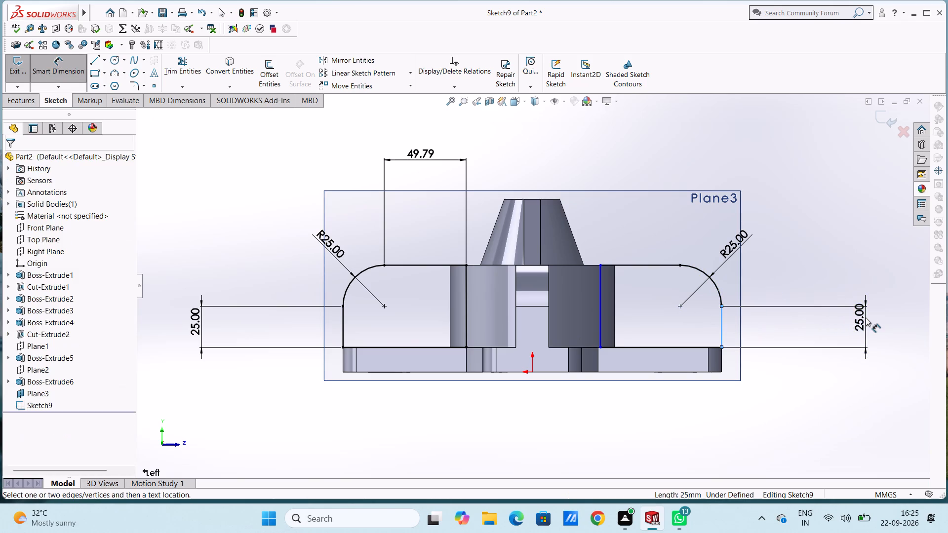
left_click(823, 302)
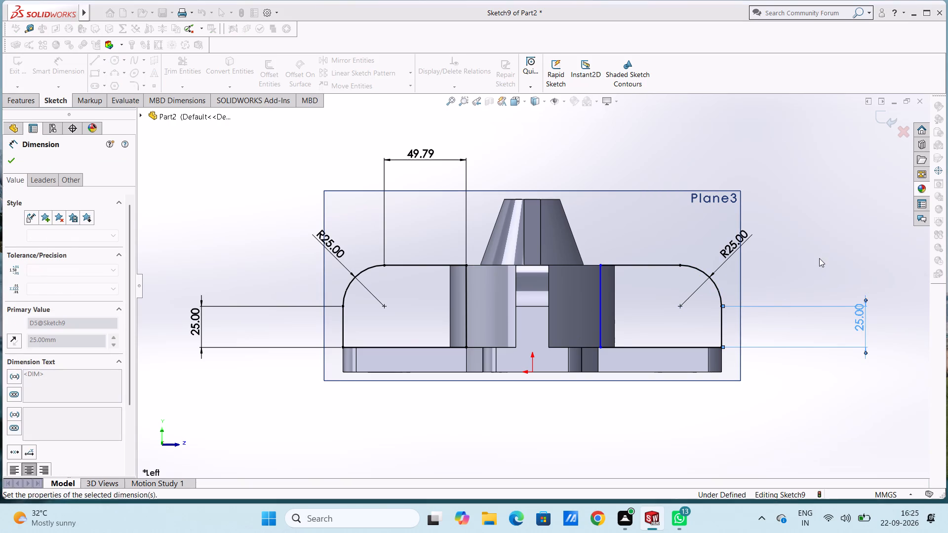
left_click(820, 254)
left_click(643, 265)
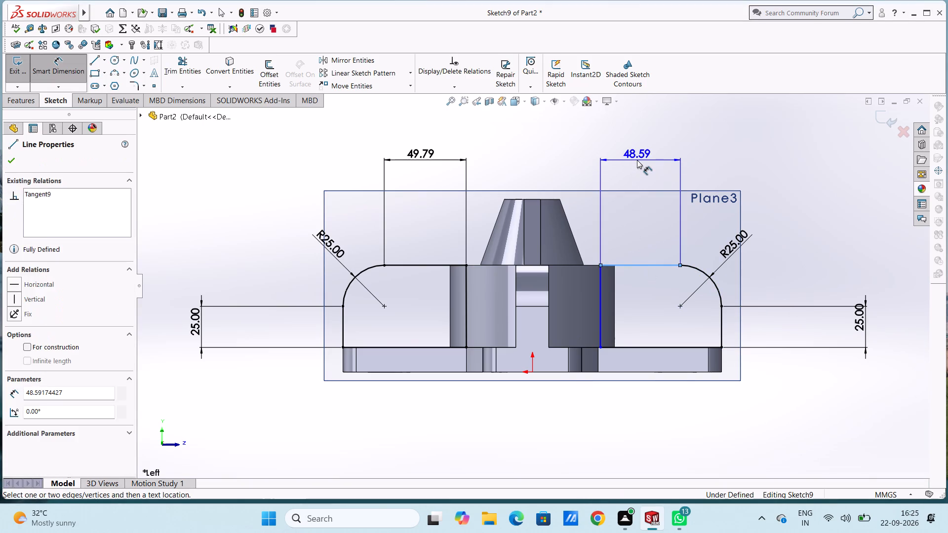
left_click(637, 160)
left_click(596, 147)
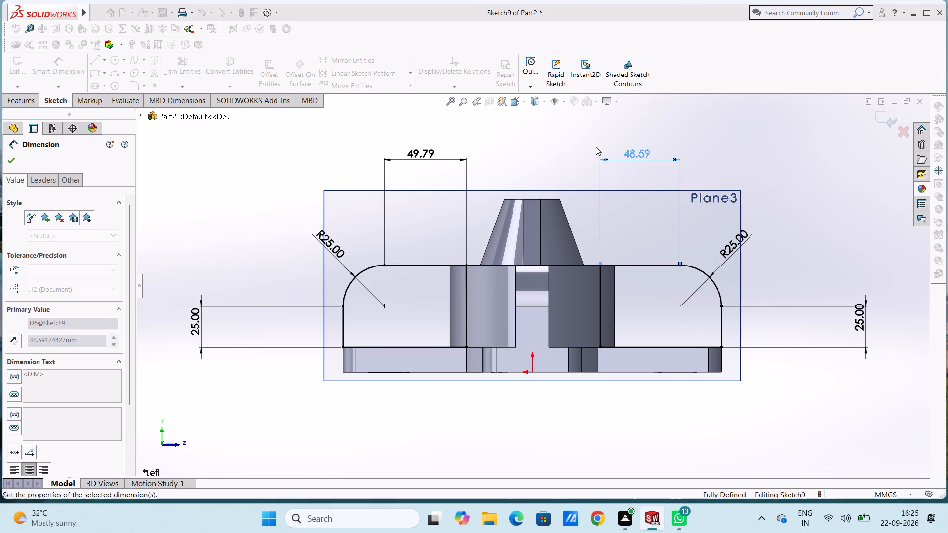
key("Escape")
key("Escape")
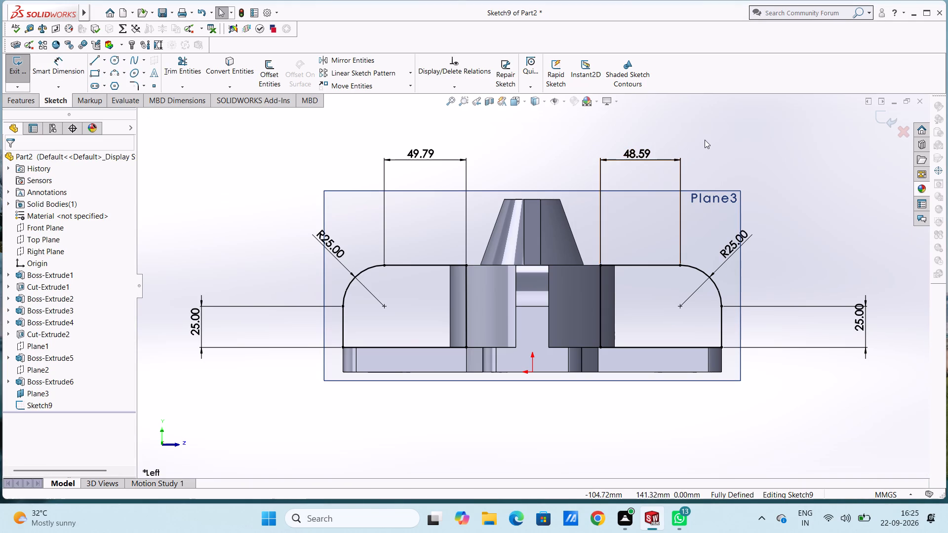
Extrude both rounded profiles 20 mm from the mid plane, merged with the body, as ribs on either side of the large boss.
middle_click_drag(705, 140, 678, 204)
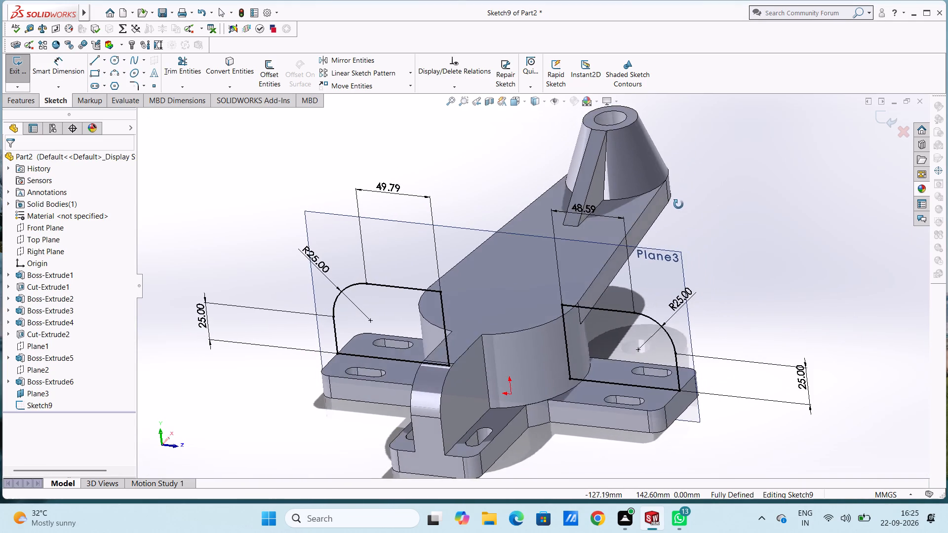
middle_click_drag(678, 204, 669, 212)
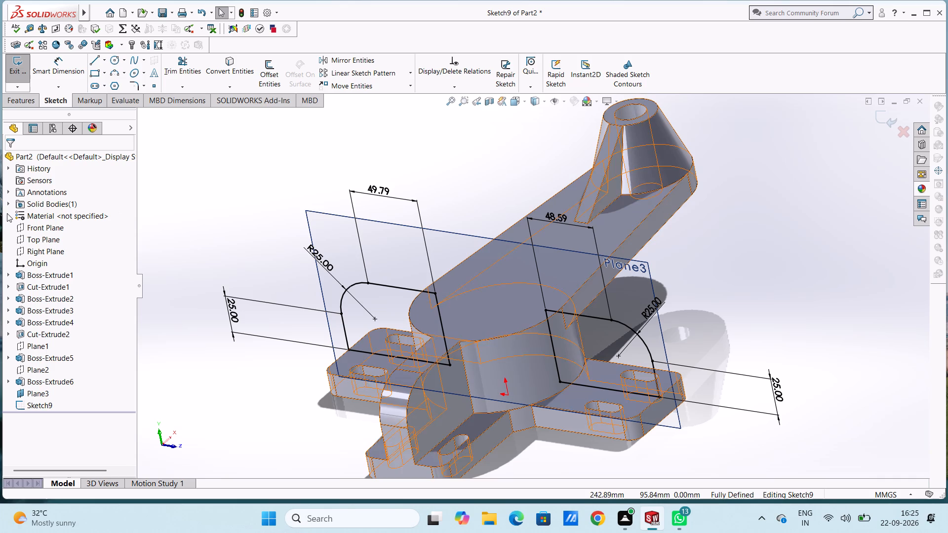
left_click(21, 100)
left_click(21, 79)
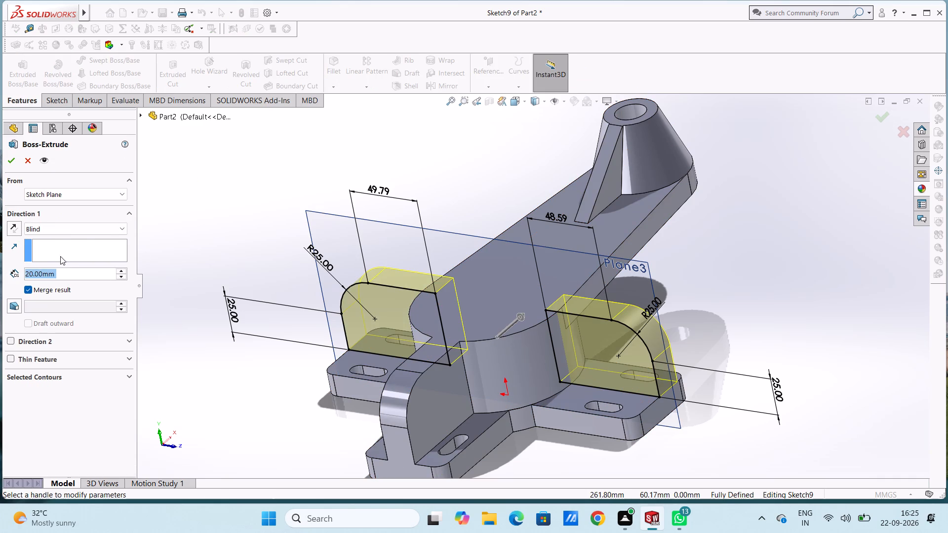
left_click(106, 224)
left_click(81, 290)
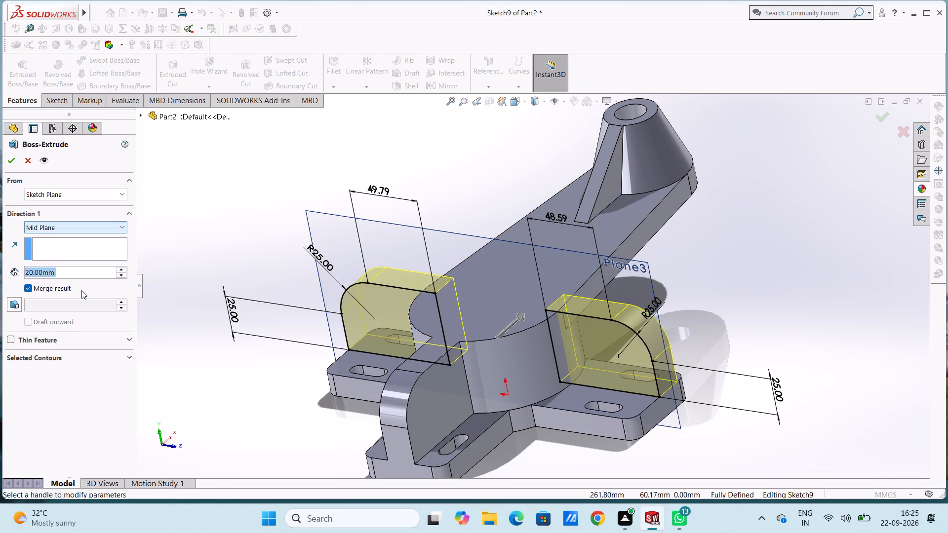
left_click(11, 165)
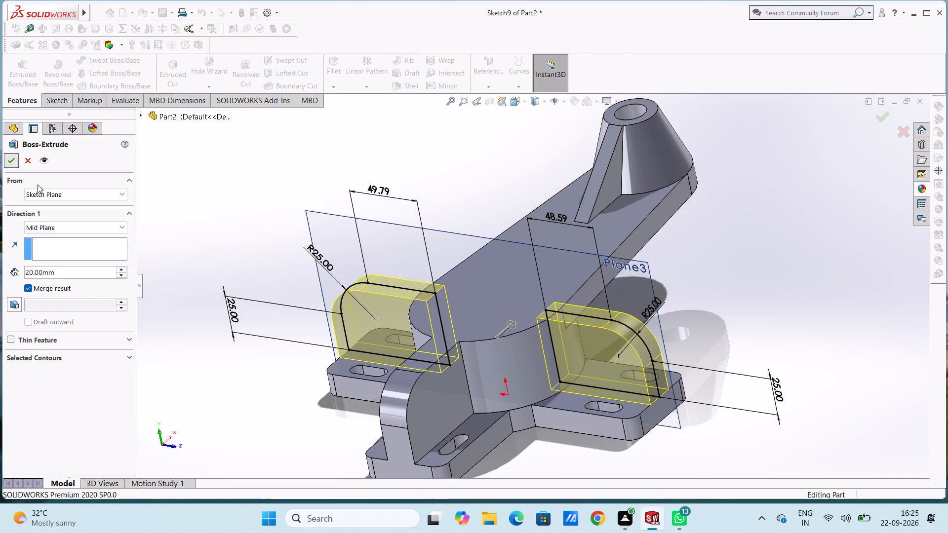
left_click(181, 202)
Examine the new ribs and the whole part from the front, the sides and underneath.
middle_click_drag(208, 210, 223, 221)
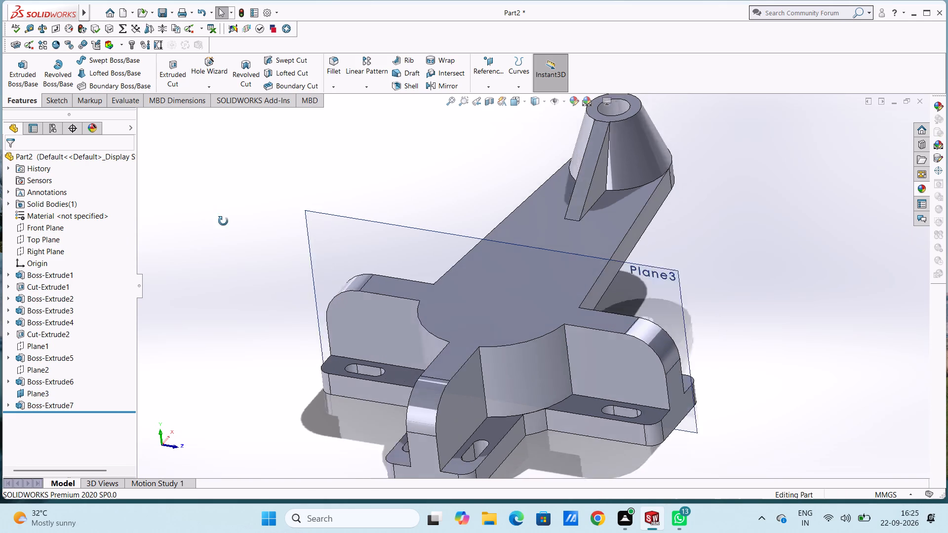
middle_click_drag(223, 221, 210, 240)
middle_click(205, 241)
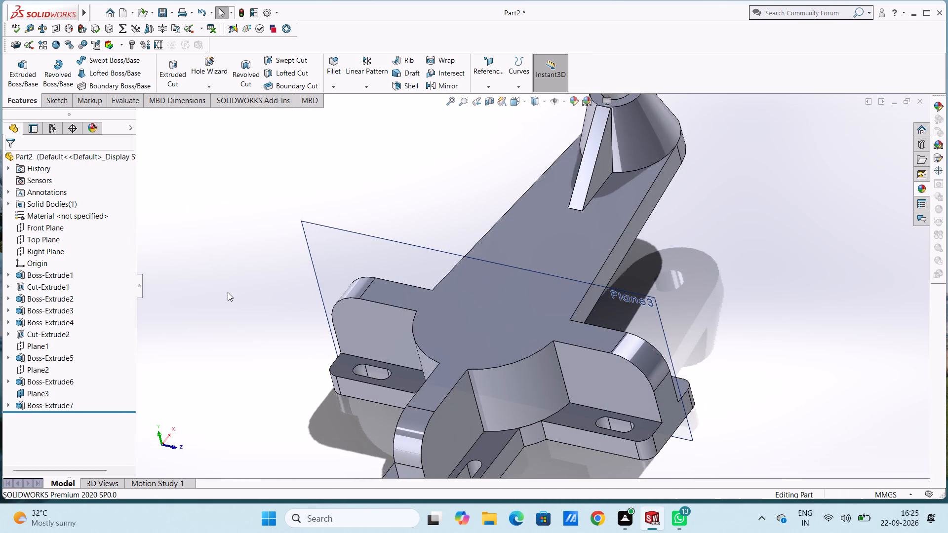
scroll(228, 292, "up", 3)
middle_click_drag(260, 284, 220, 286)
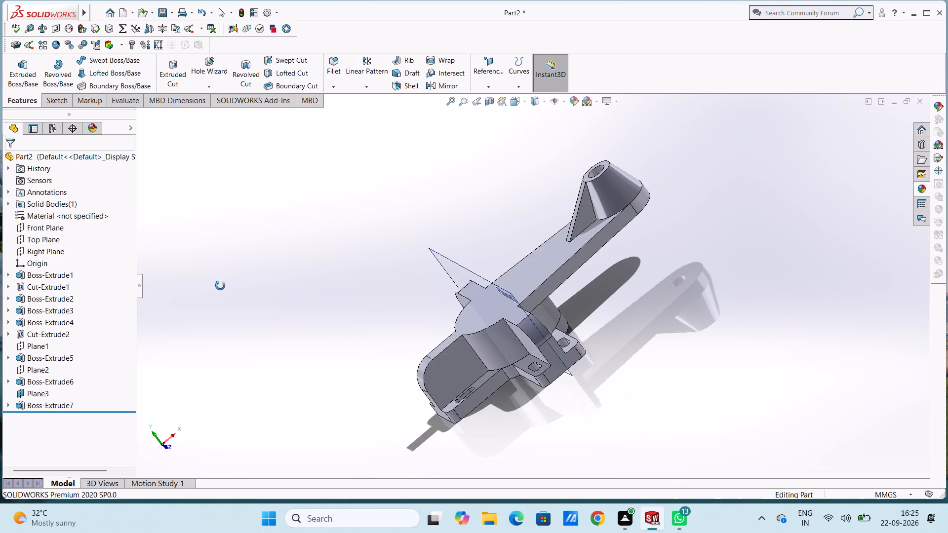
middle_click_drag(220, 286, 242, 284)
middle_click(247, 283)
middle_click_drag(249, 283, 265, 279)
middle_click_drag(269, 276, 276, 275)
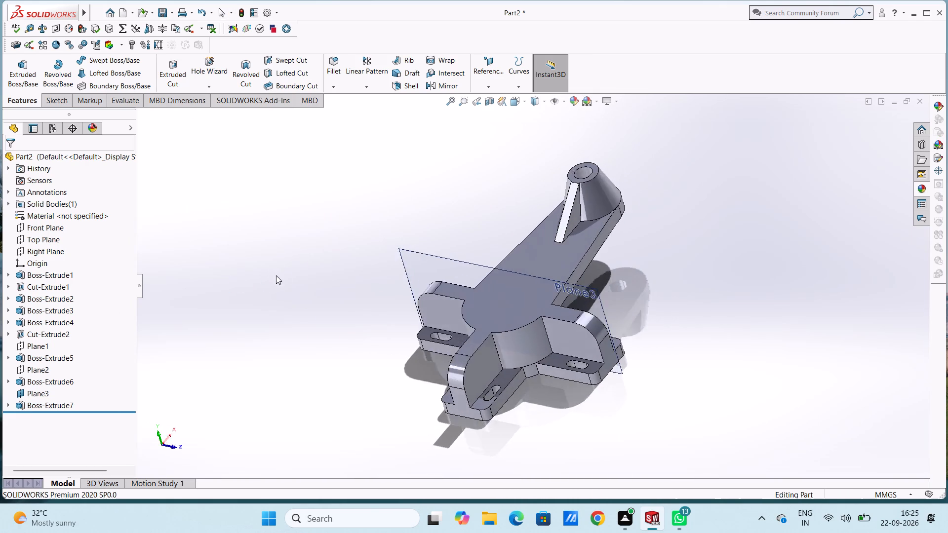
middle_click_drag(276, 275, 199, 262)
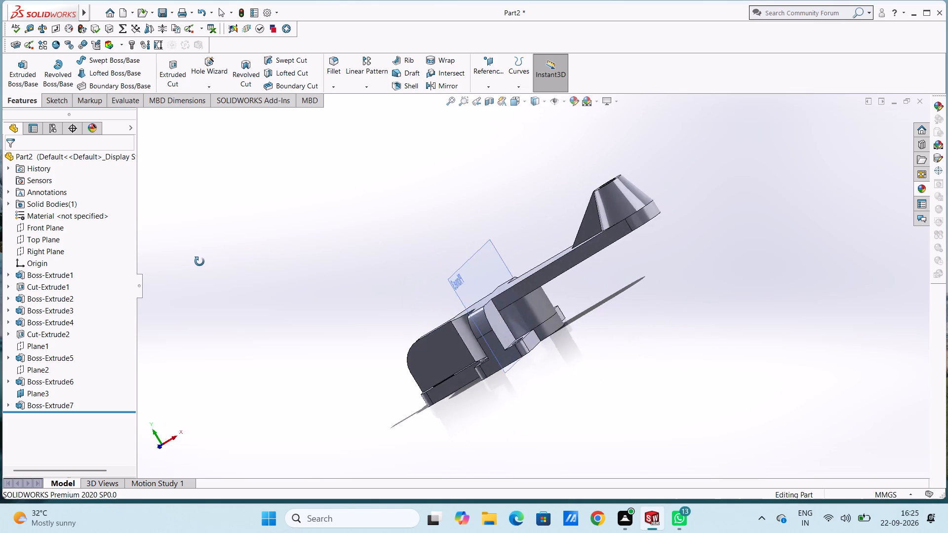
middle_click_drag(199, 262, 425, 313)
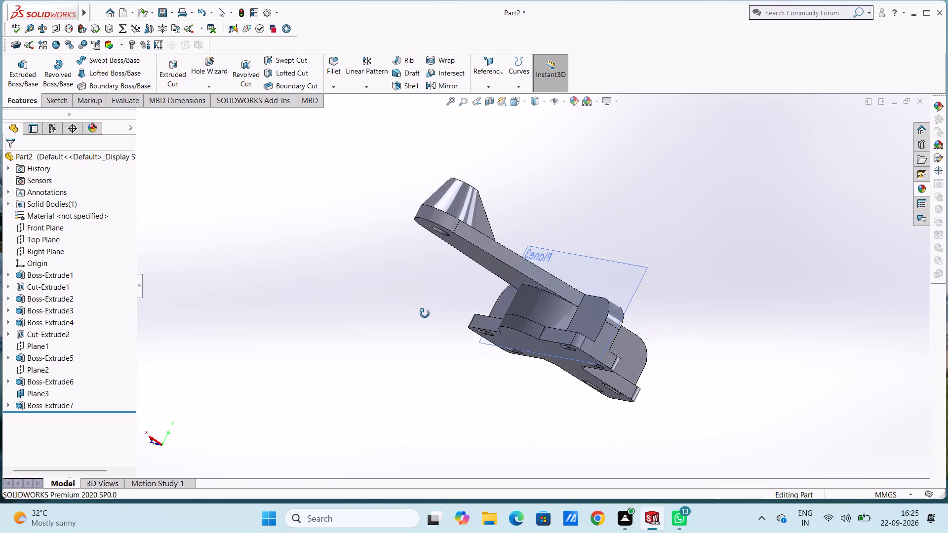
middle_click_drag(425, 313, 363, 256)
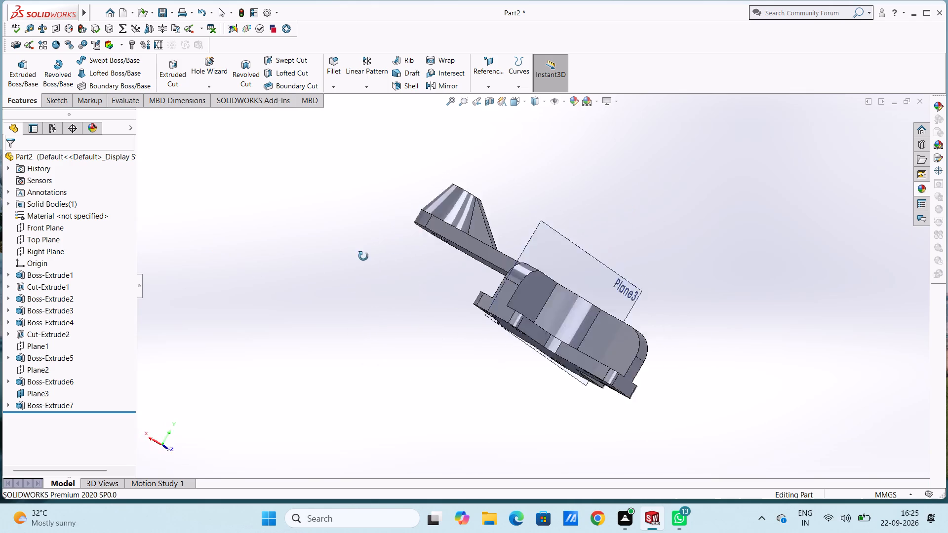
middle_click_drag(363, 256, 260, 247)
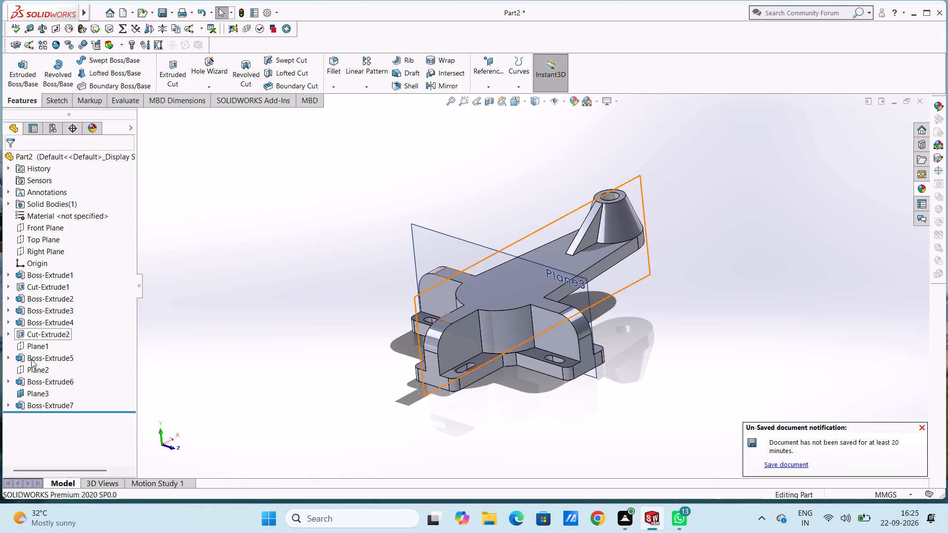
Hide Plane3.
left_click(37, 394)
left_click(61, 384)
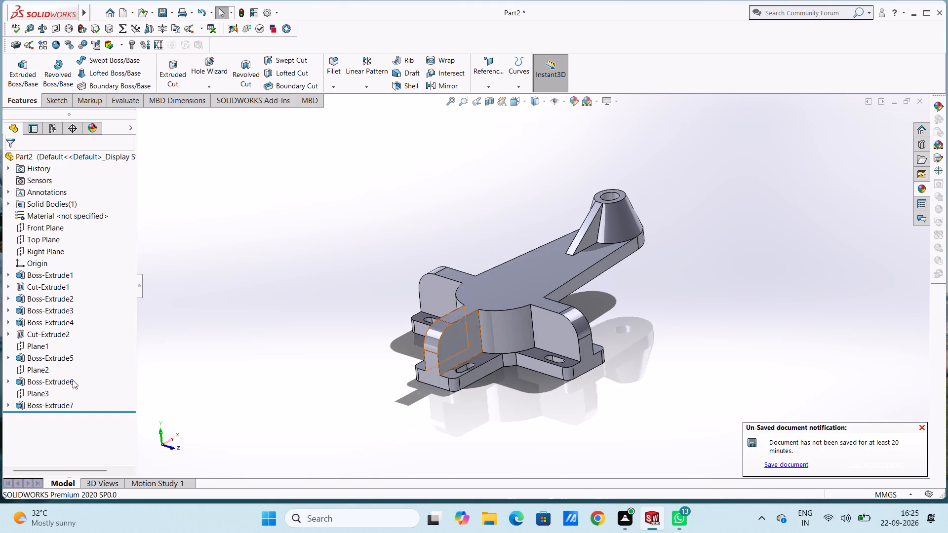
left_click(224, 323)
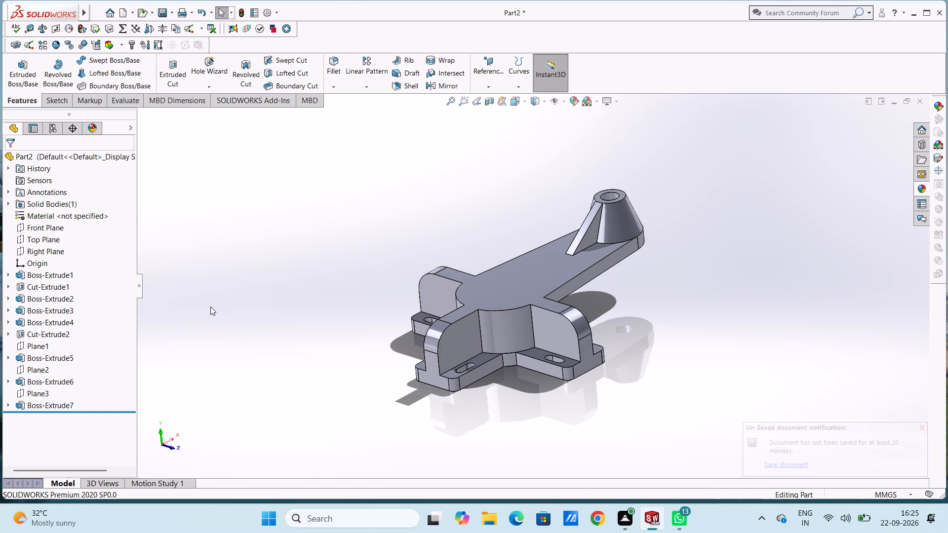
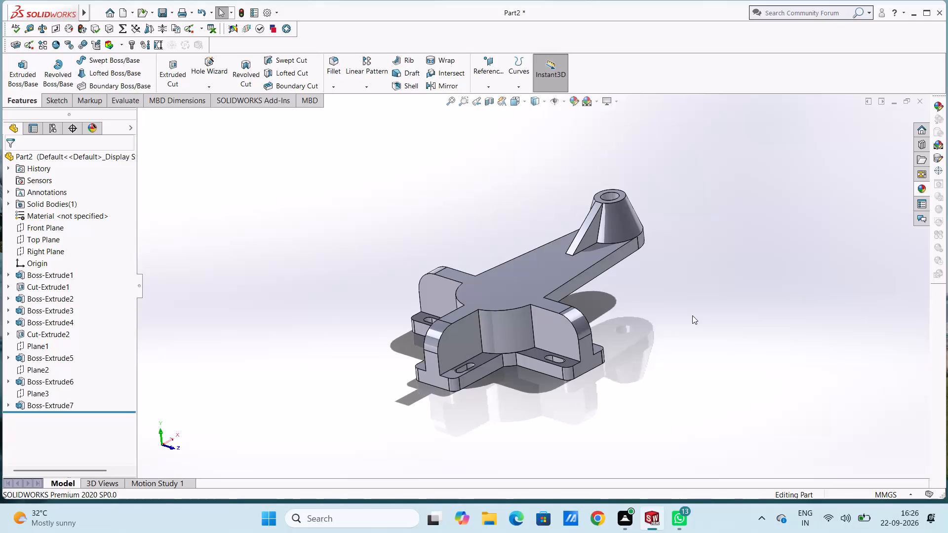
Sketch a circle of 10 mm radius on the large boss's top face, centred on the origin.
key("ctrl+5")
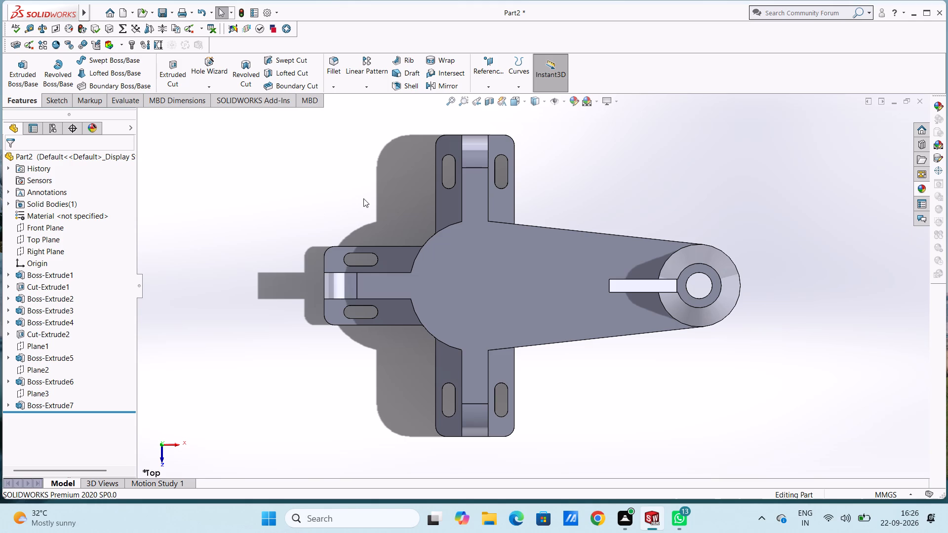
left_click(480, 278)
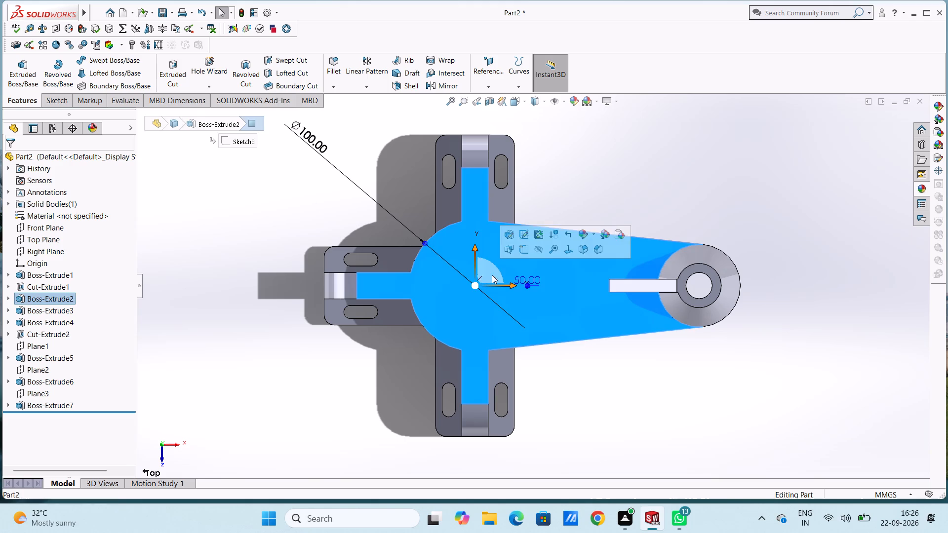
left_click(523, 253)
left_click(370, 227)
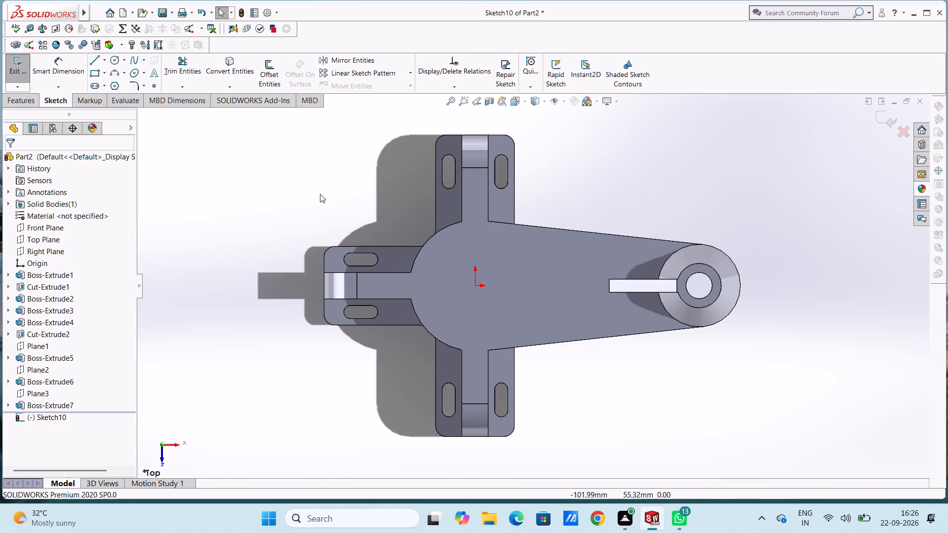
left_click(113, 58)
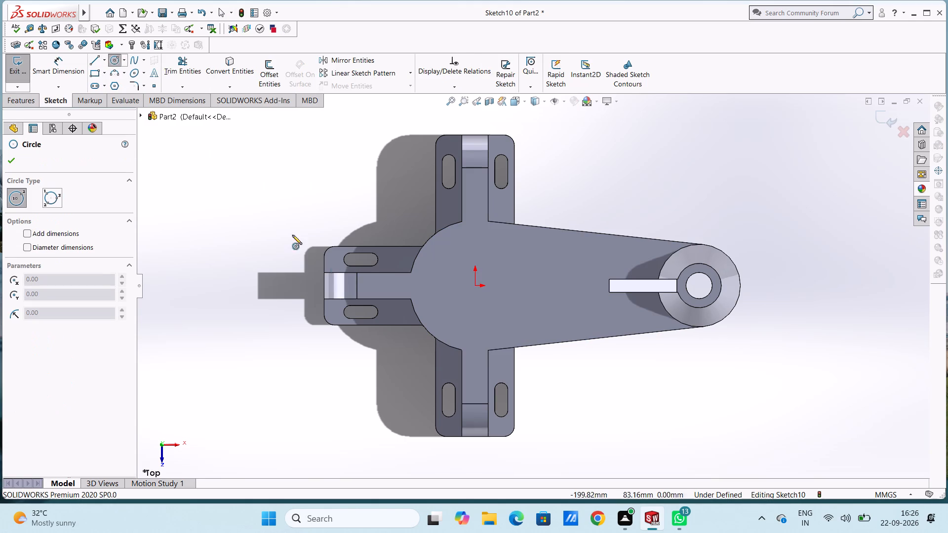
left_click(473, 285)
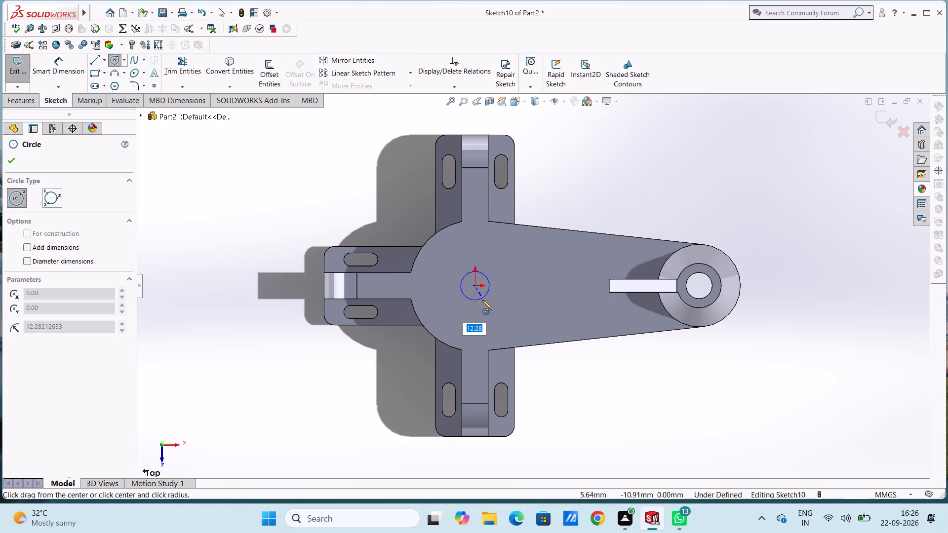
type("10")
key("Return")
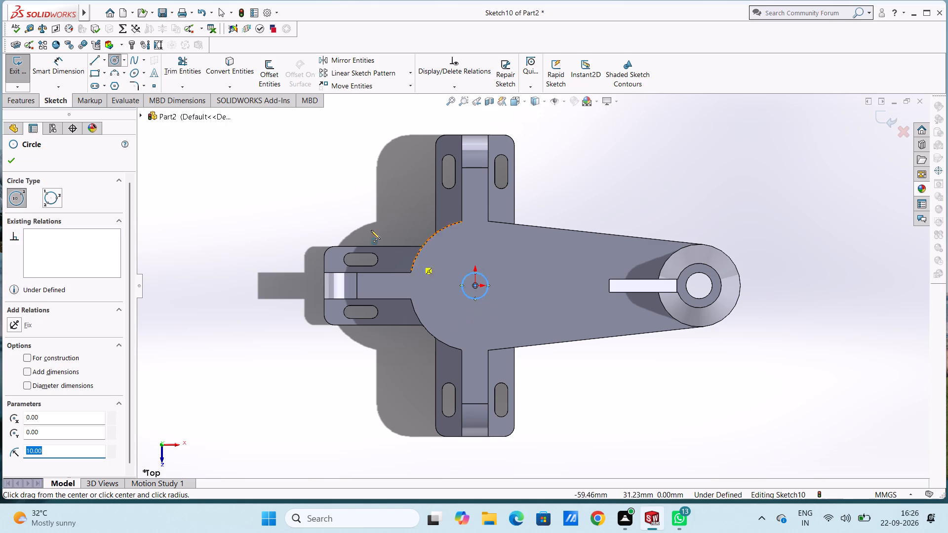
Dimension the diameter of the circle at the centre of the large boss.
left_click(79, 62)
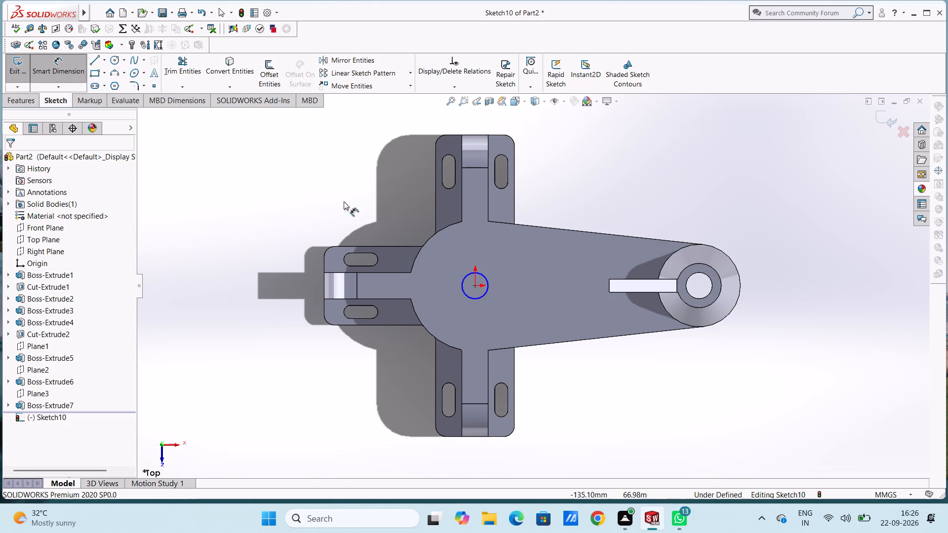
left_click(487, 280)
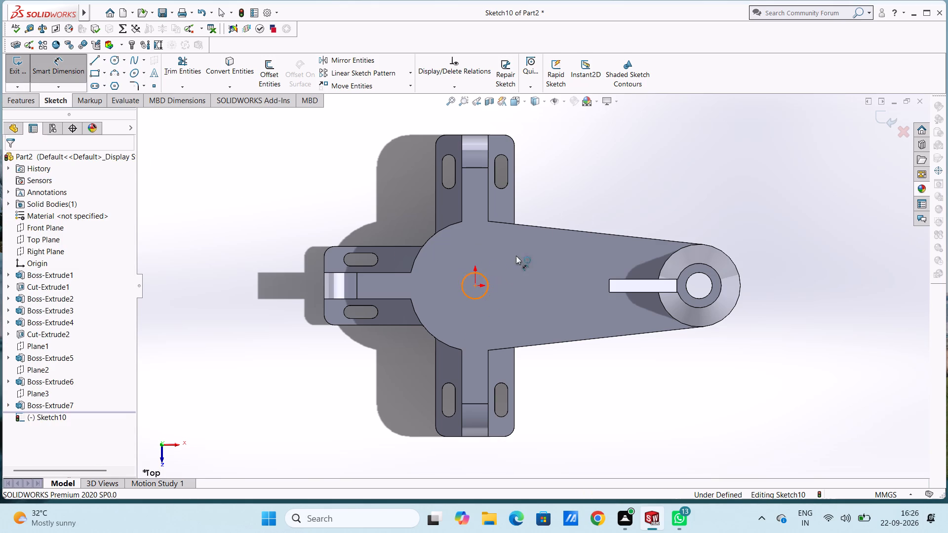
left_click(679, 162)
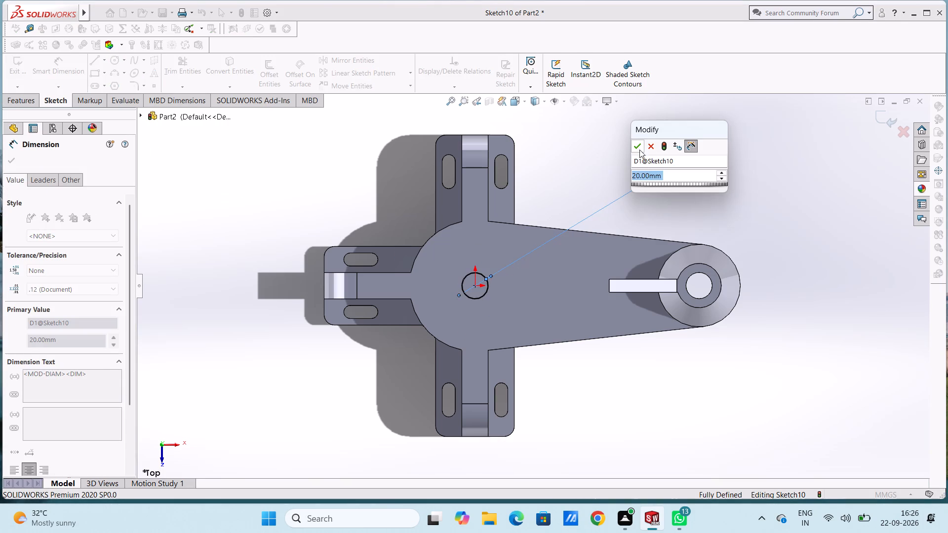
left_click(638, 148)
key("Escape")
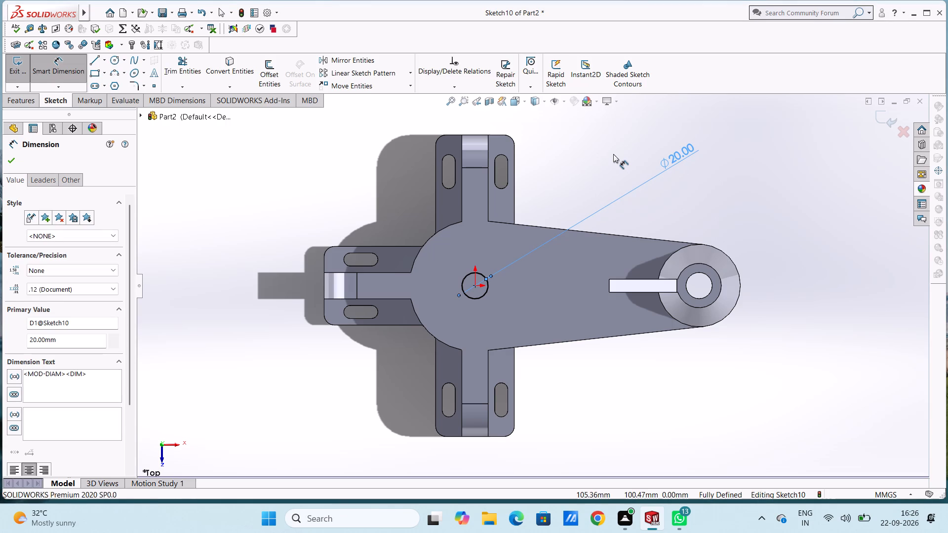
key("Escape")
Cut the circle 200 mm deep, blind, down through the large boss as a centre hole.
middle_click_drag(631, 150, 581, 196)
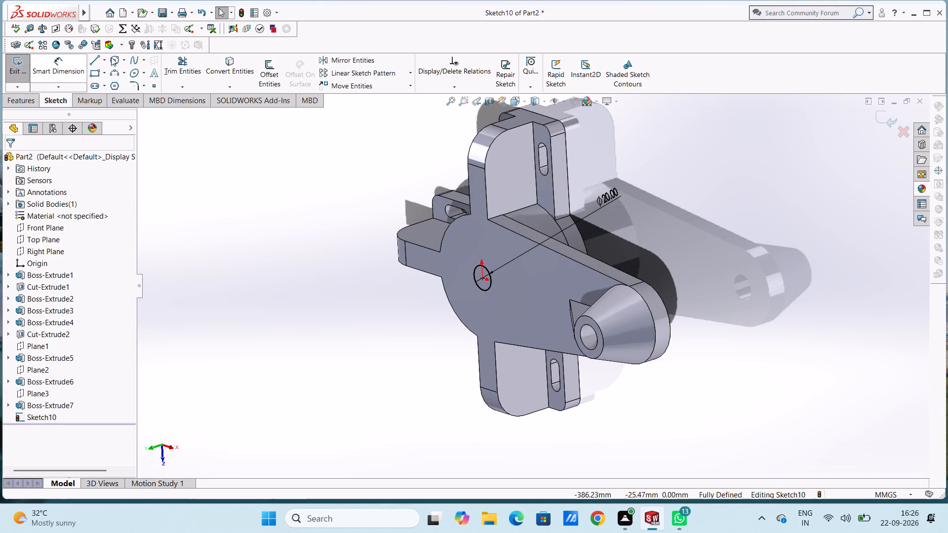
left_click(17, 101)
left_click(178, 75)
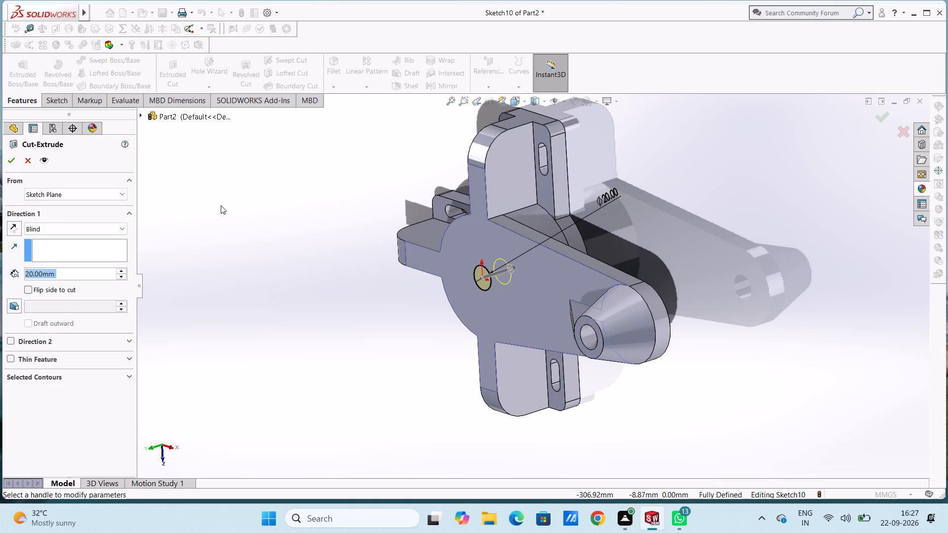
type("200")
key("Return")
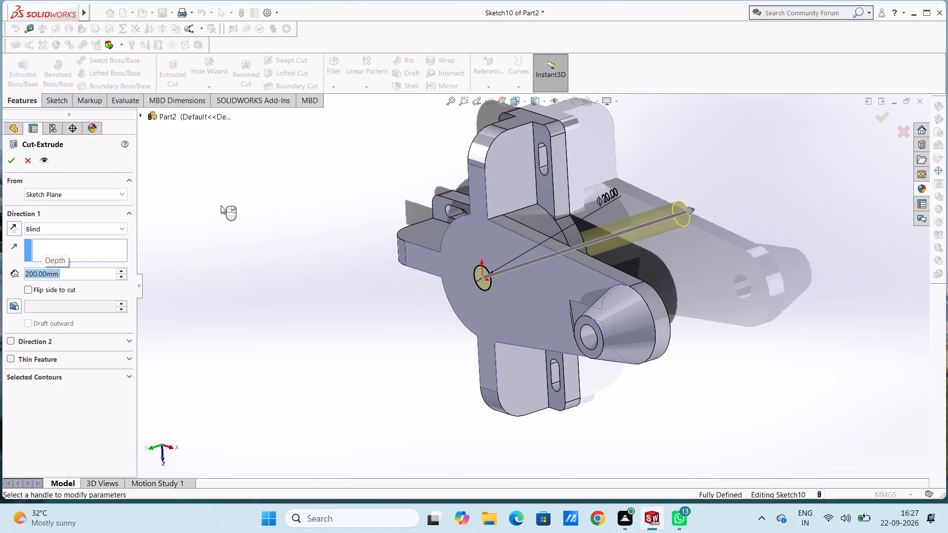
left_click(5, 165)
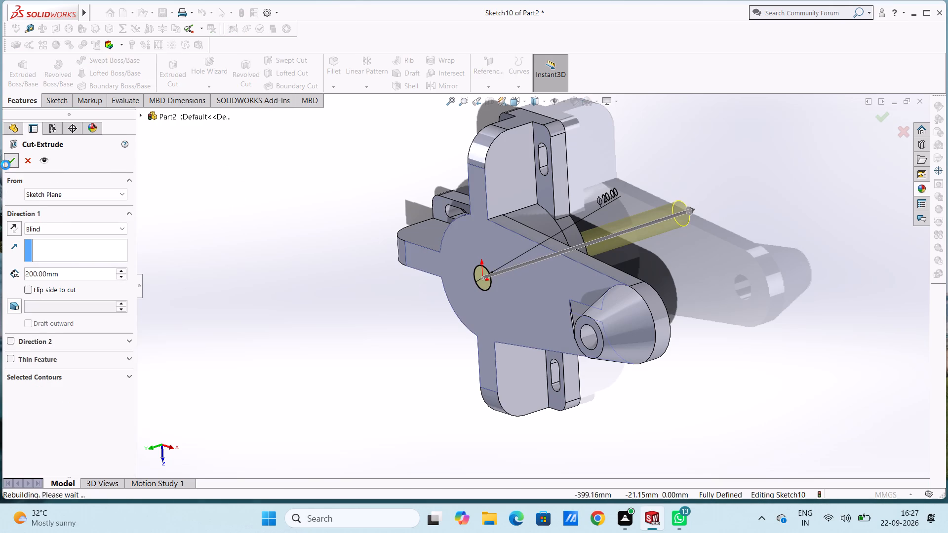
left_click(276, 197)
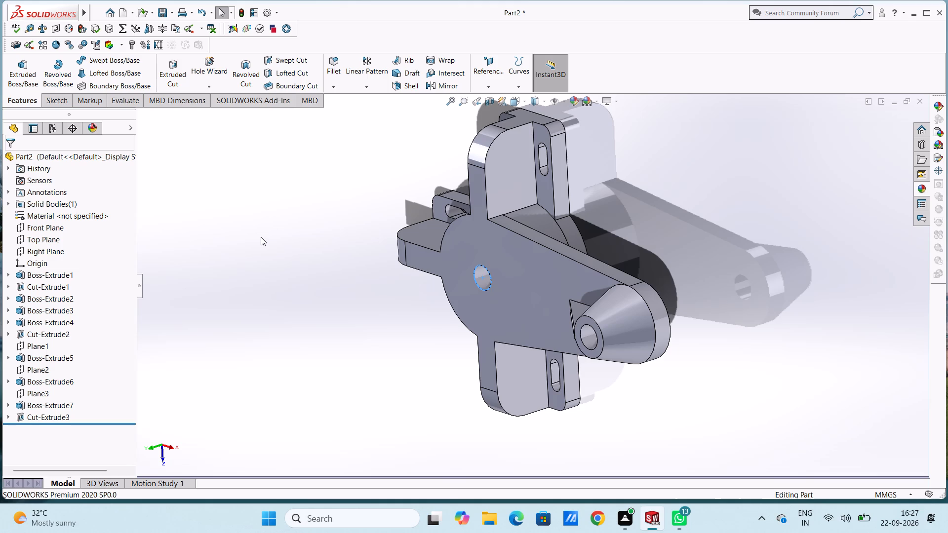
Start a new sketch on the boss's top face and draw a 30 mm radius circle concentric with the centre hole.
middle_click_drag(261, 237, 296, 238)
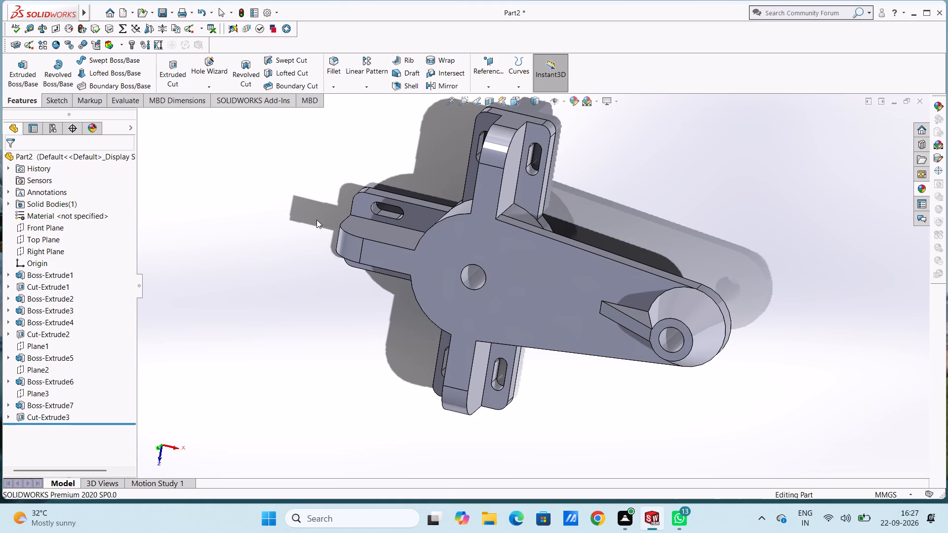
middle_click_drag(259, 310, 271, 266)
key("ctrl+5")
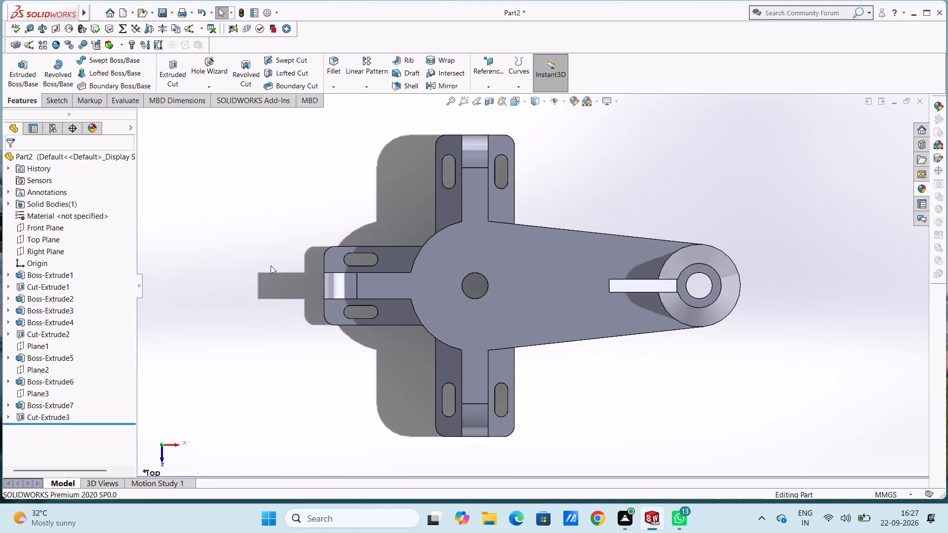
left_click(446, 258)
left_click(492, 228)
left_click(368, 213)
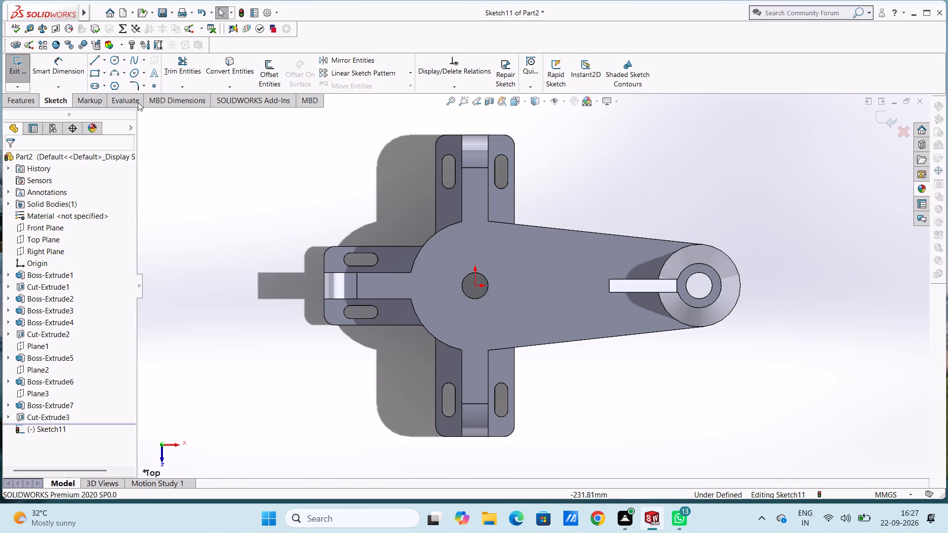
left_click(118, 62)
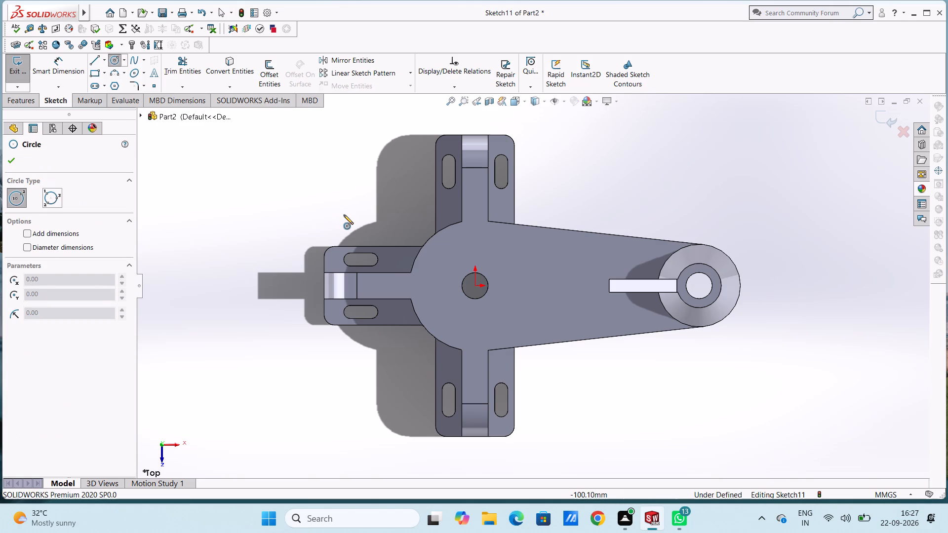
left_click(474, 285)
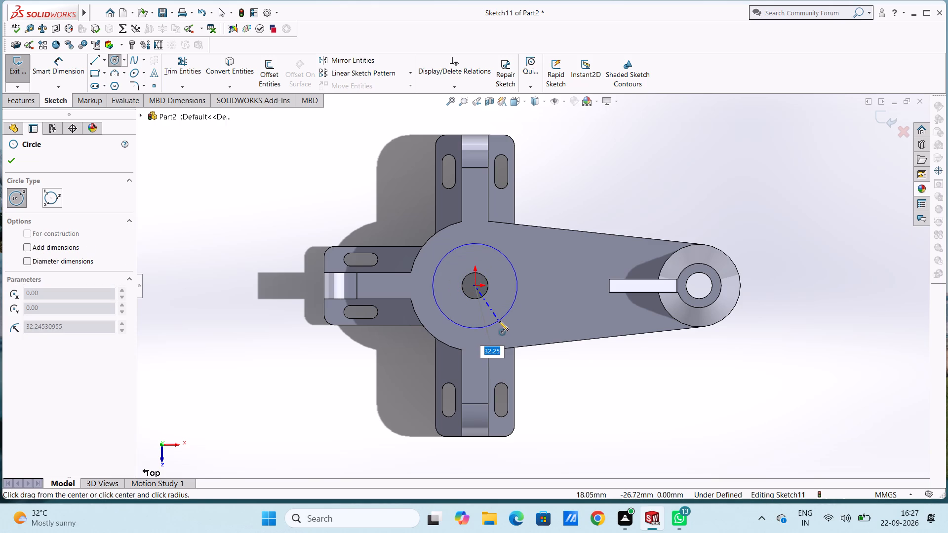
type("30")
key("Return")
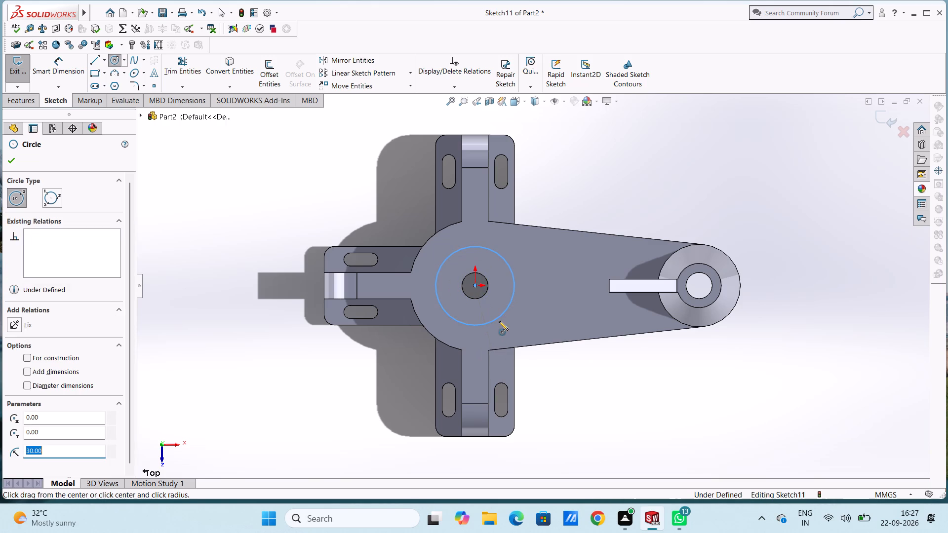
key("Escape")
key("Escape")
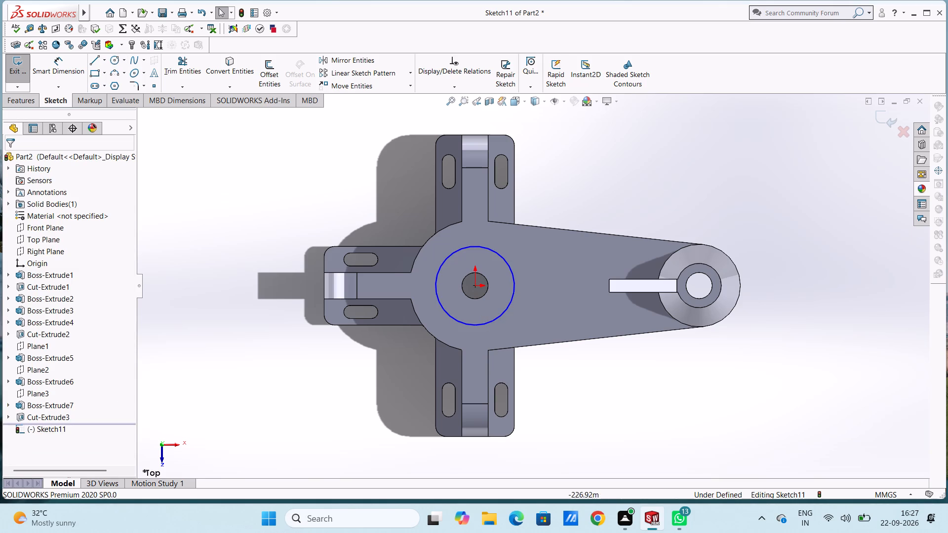
Dimension the diameter of the large circle around the centre hole.
left_click(67, 68)
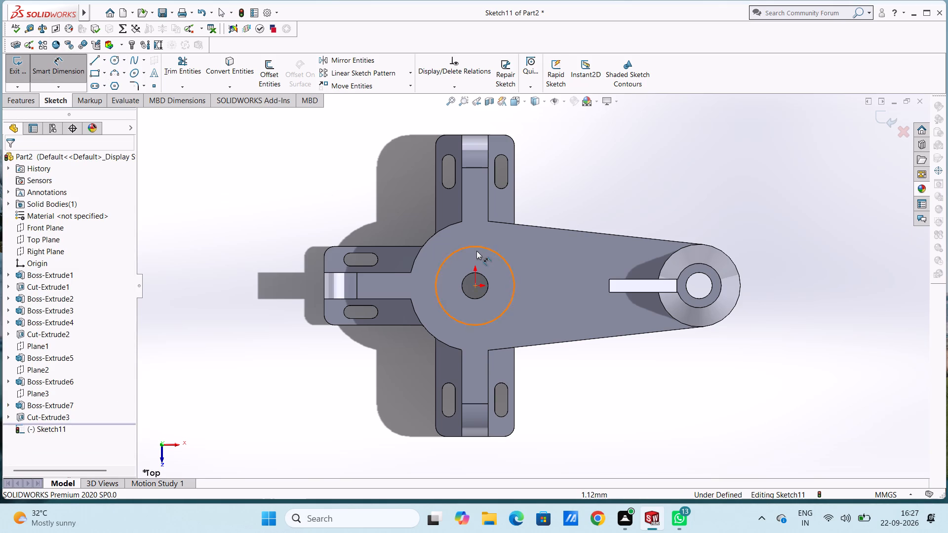
left_click(474, 246)
left_click(316, 157)
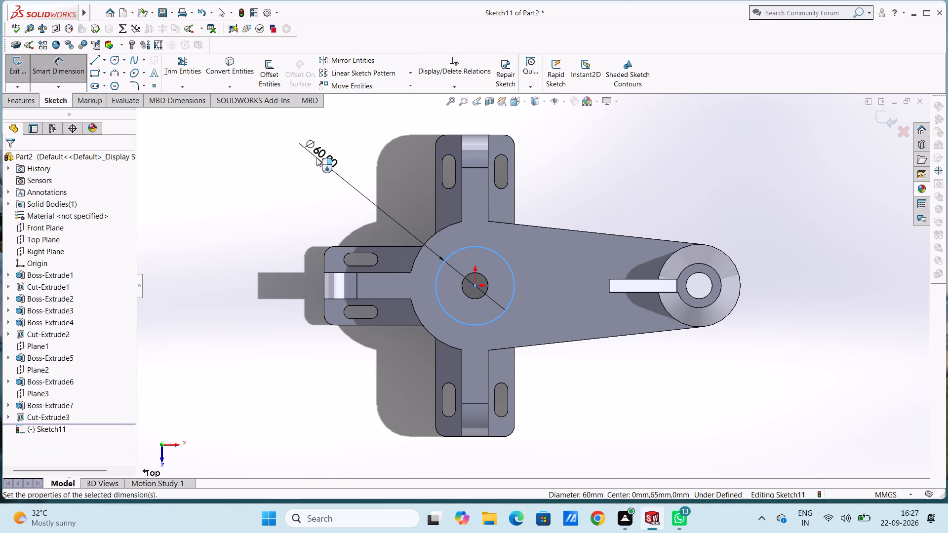
left_click(275, 140)
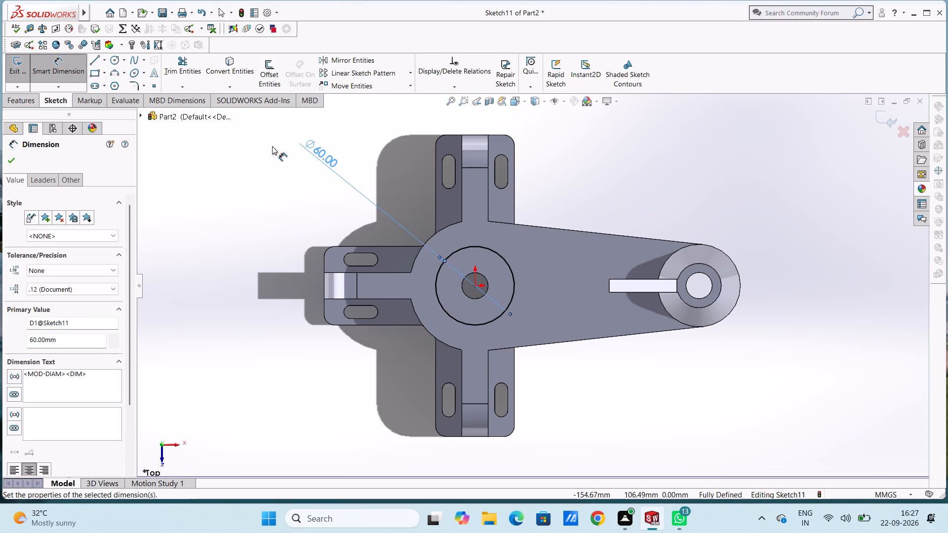
key("Escape")
key("Escape")
key("Escape")
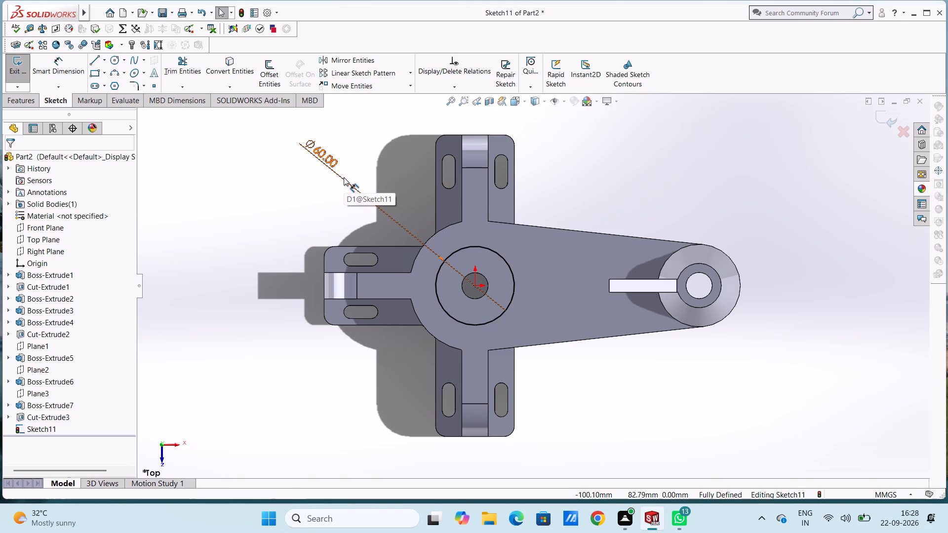
Sketch a circle of 7.5 mm radius centred on the large circle's quadrant point opposite the tapered arm.
left_click(204, 153)
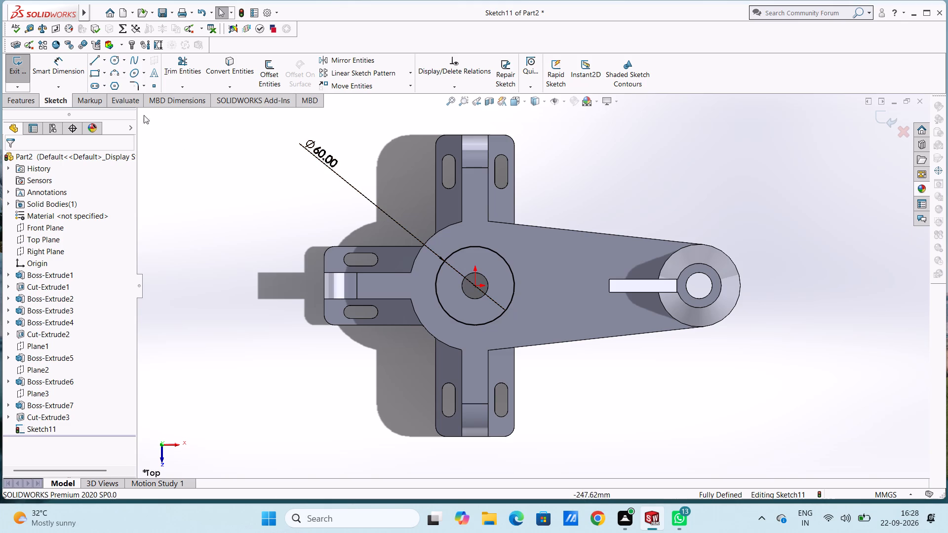
left_click(116, 60)
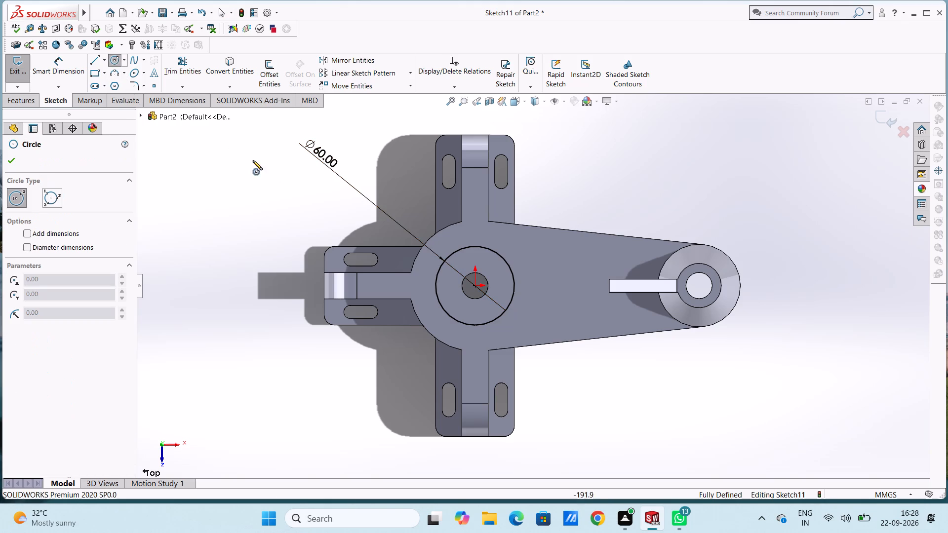
left_click(436, 285)
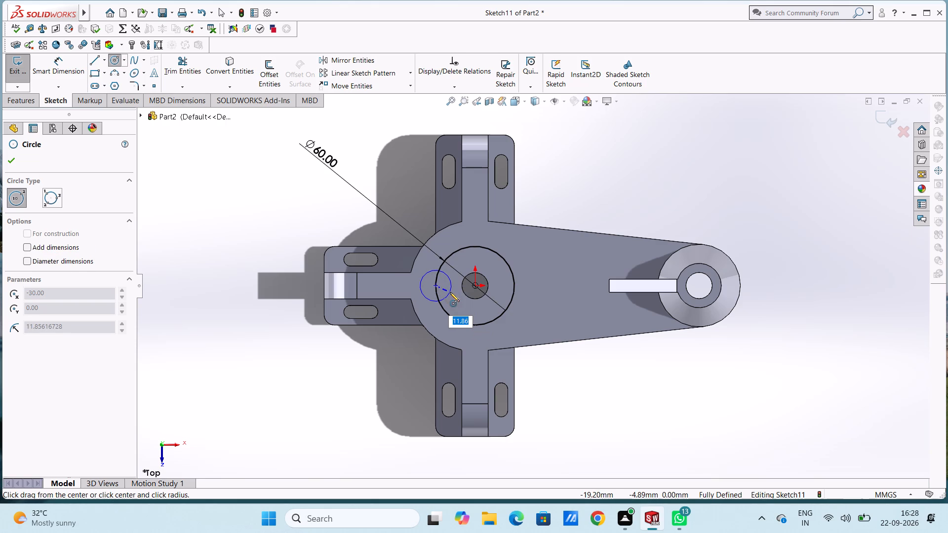
type("7.5")
key("Return")
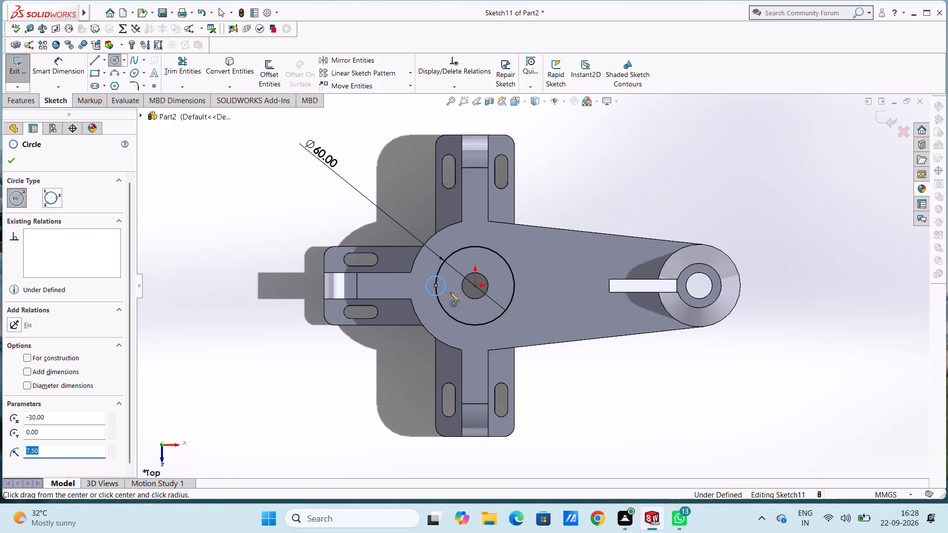
key("Escape")
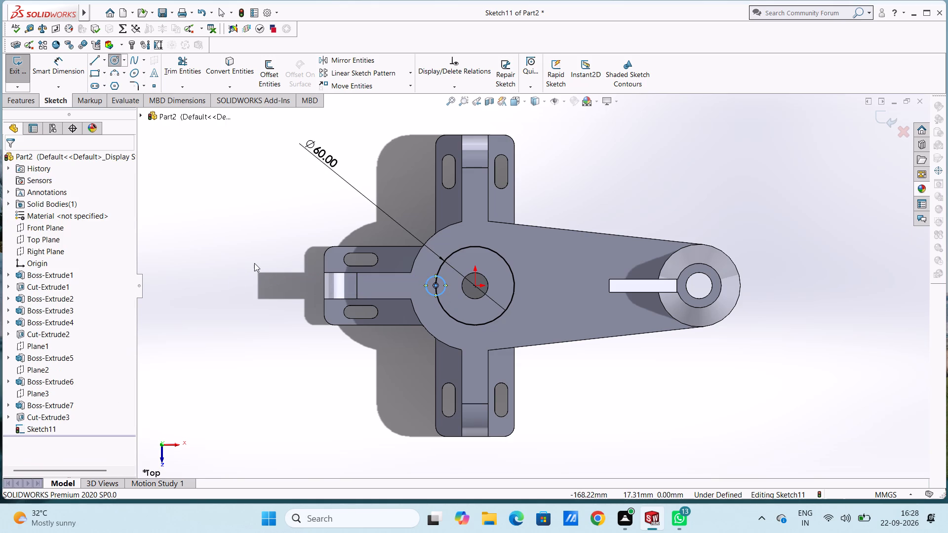
key("Escape")
key("Escape")
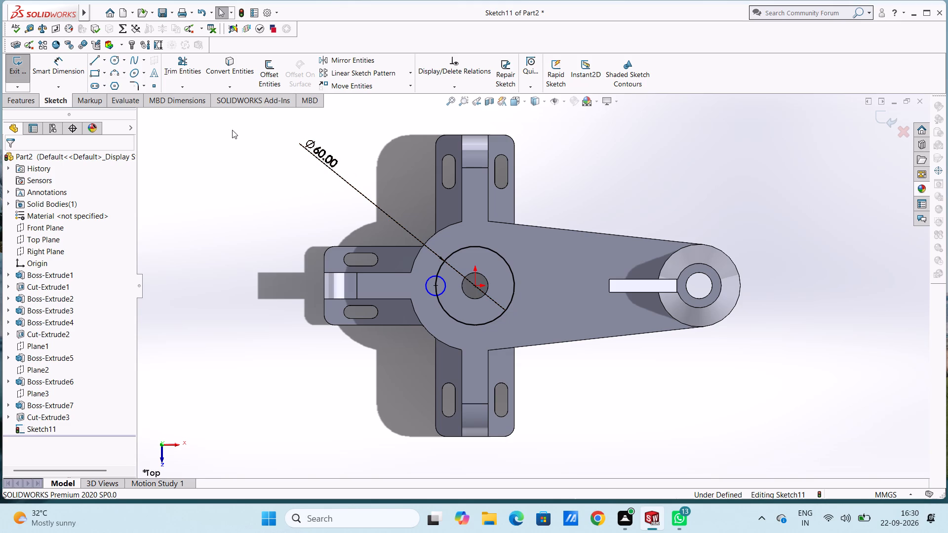
Dimension the diameter of the small circle on the large circle's quadrant point.
left_click(68, 67)
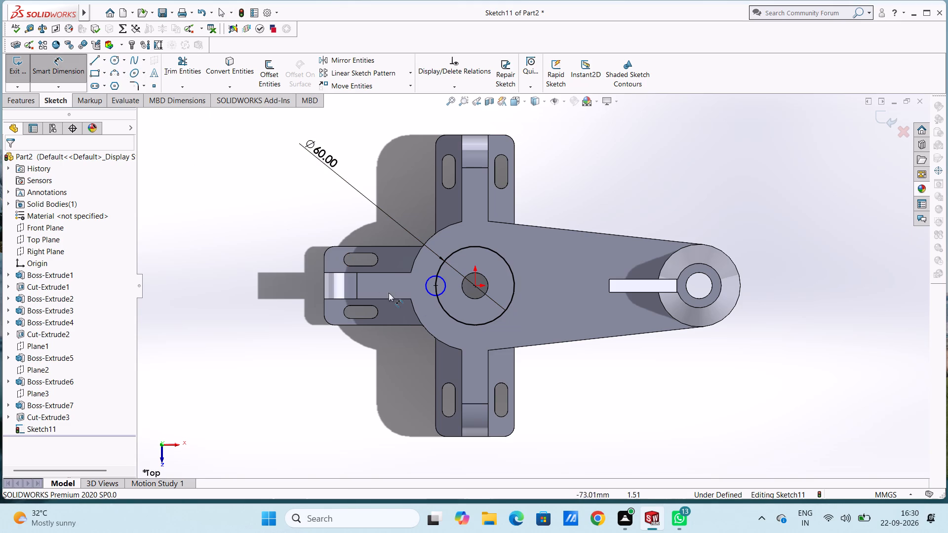
left_click(428, 289)
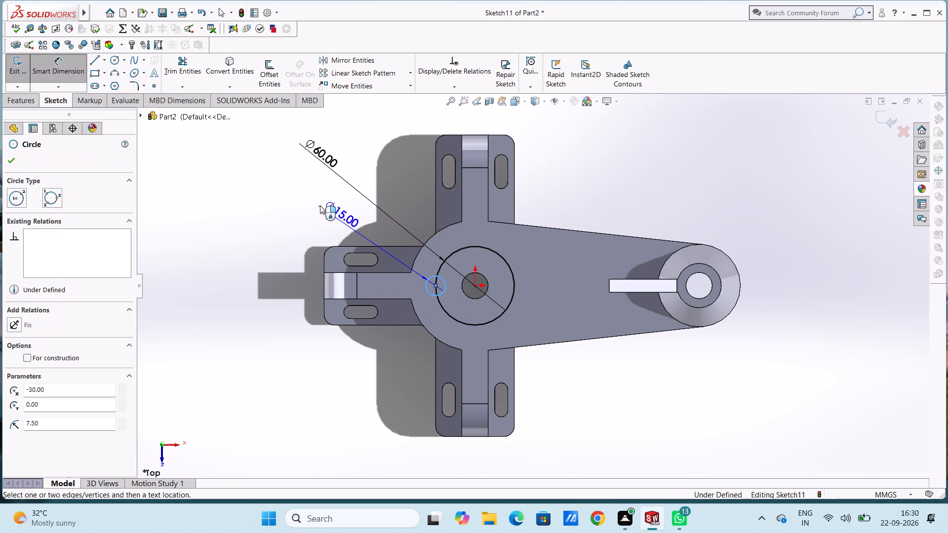
left_click(317, 202)
left_click(275, 186)
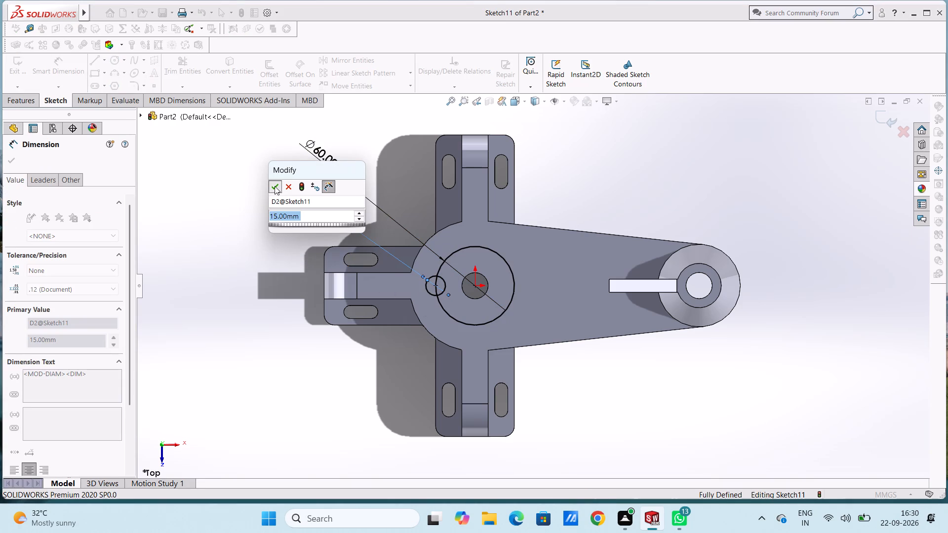
Trim away the overlapping arcs of the large circle and the small quadrant circle, leaving a single notched outline.
left_click(257, 172)
left_click(195, 65)
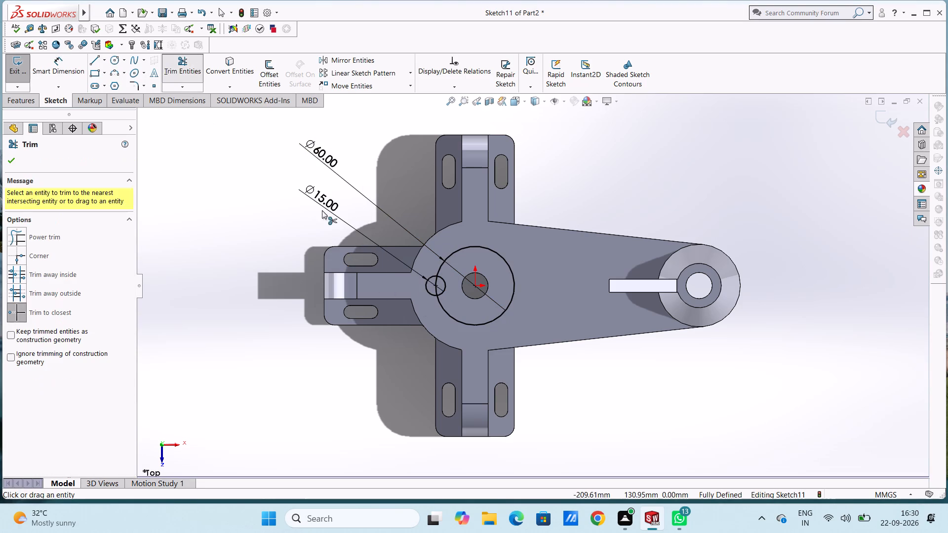
left_click(437, 282)
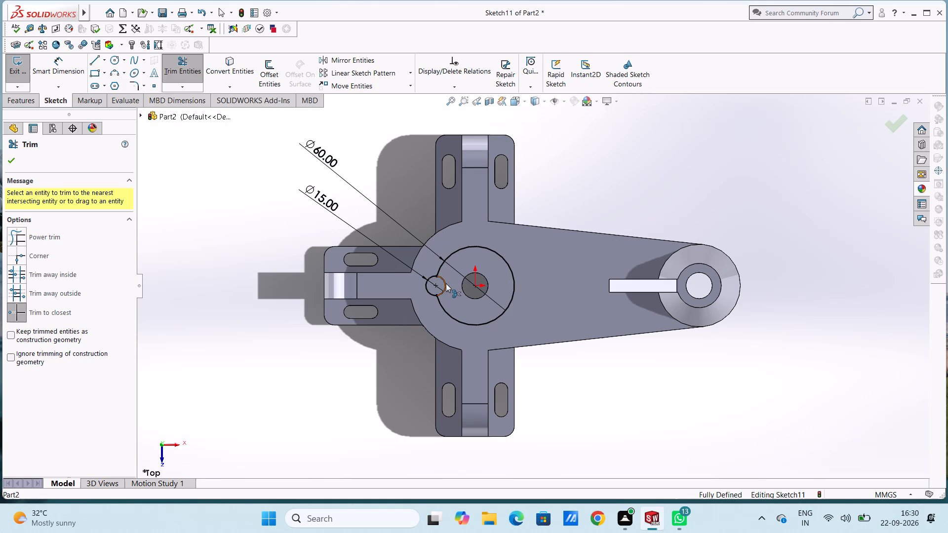
left_click(446, 283)
key("Escape")
key("Escape")
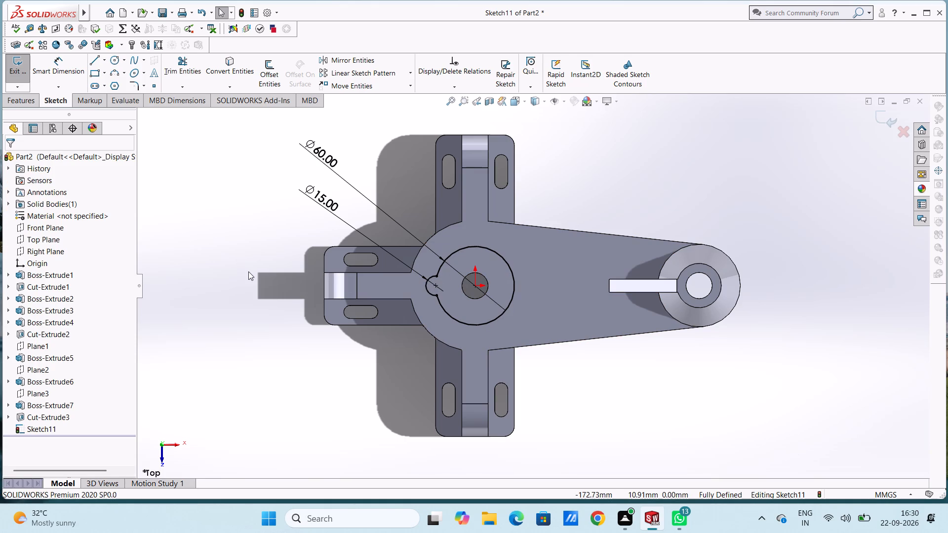
Sketch a 10 mm radius circle centred on the origin, matching the edge of the centre hole.
left_click(115, 64)
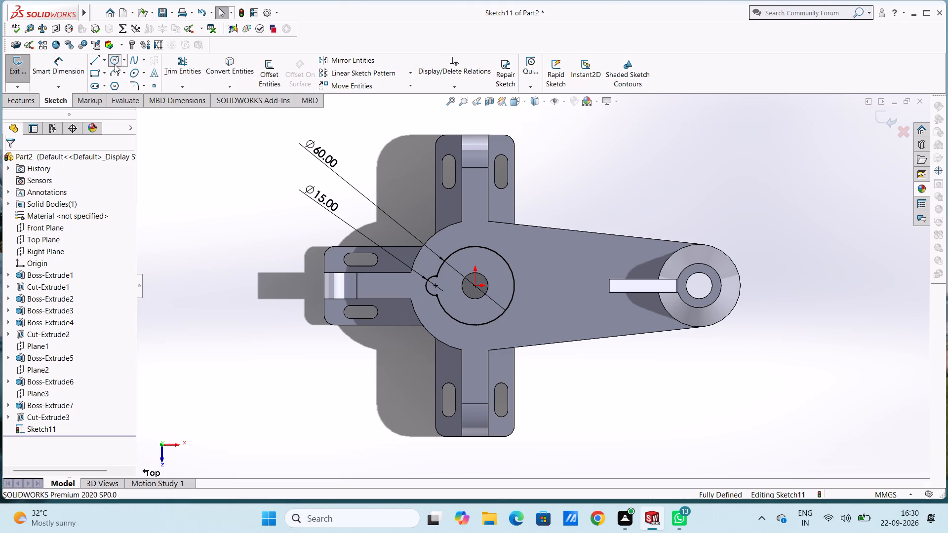
left_click(475, 285)
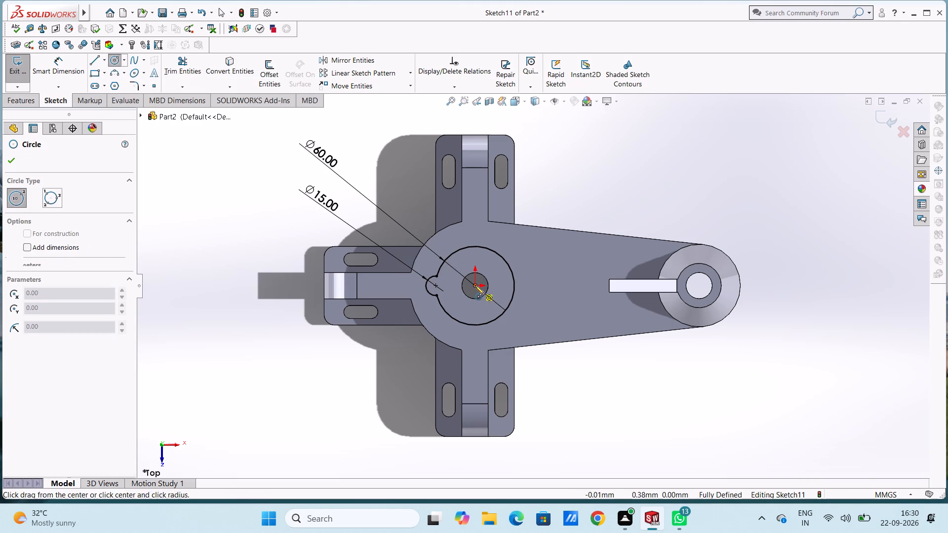
left_click(480, 298)
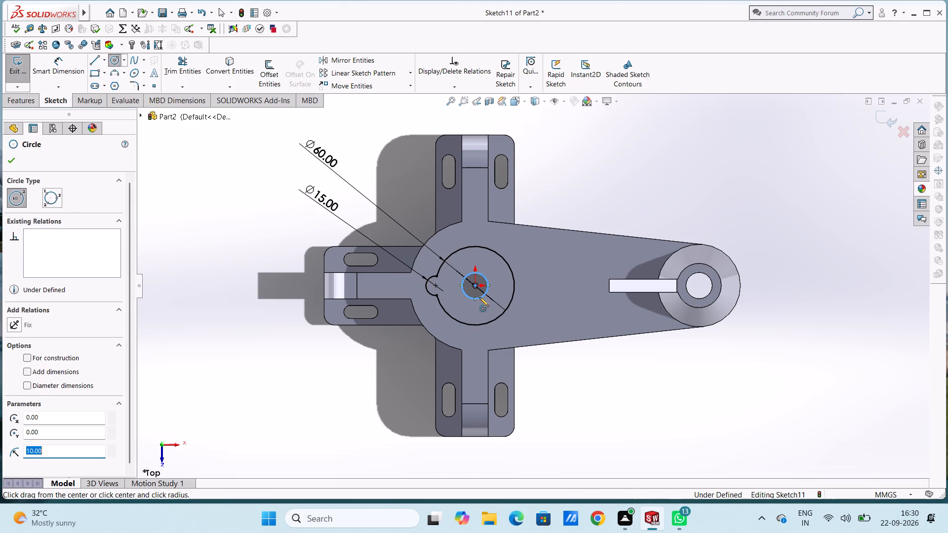
key("Escape")
key("Escape")
Dimension the diameter of the circle on the centre hole's edge.
left_click(76, 67)
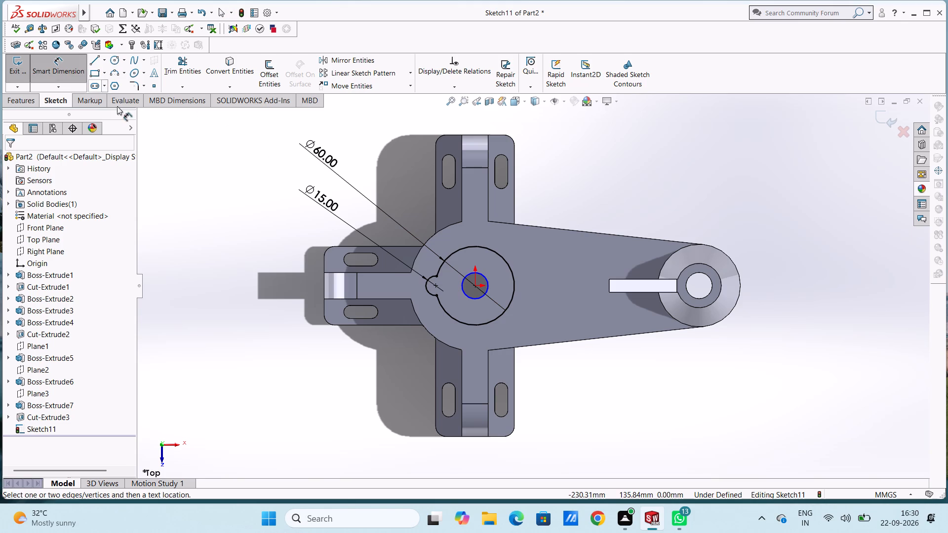
left_click(484, 276)
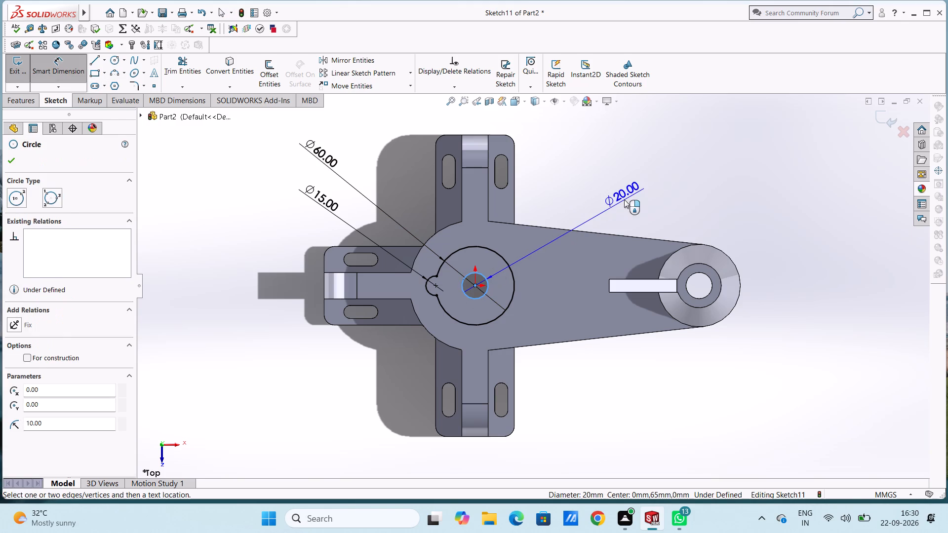
left_click(624, 199)
left_click(578, 183)
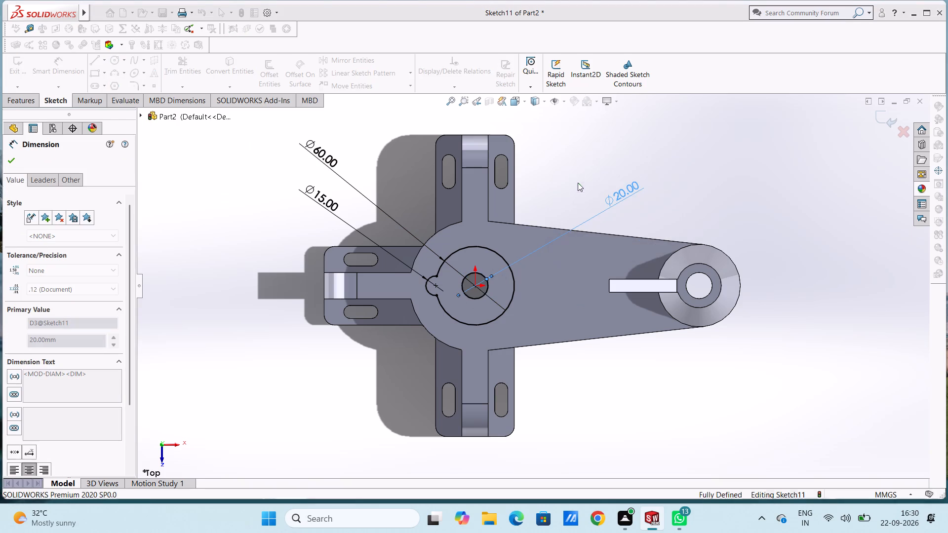
key("Escape")
key("Escape")
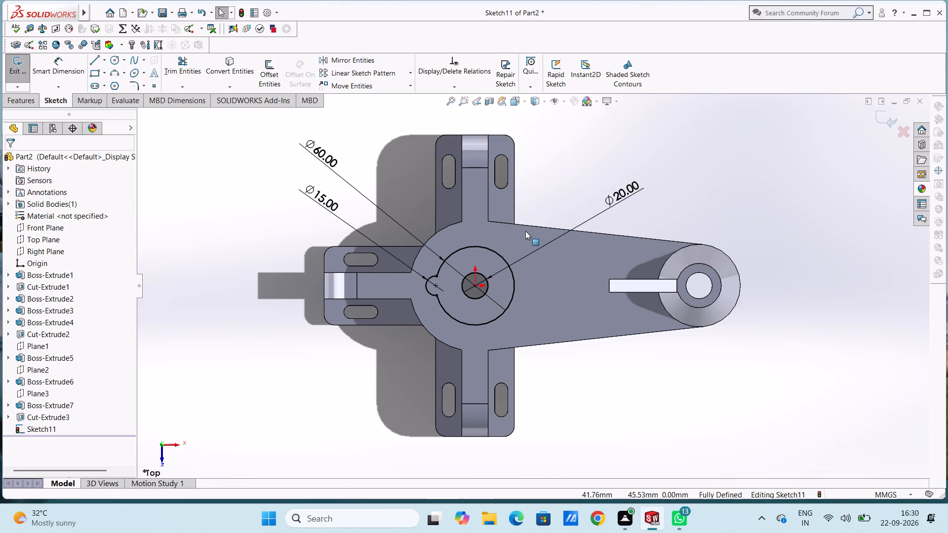
Extrude-cut the notched profile around the centre hole to a blind depth of 15 mm.
middle_click_drag(556, 196, 568, 161)
middle_click_drag(568, 161, 580, 136)
middle_click_drag(570, 205, 571, 156)
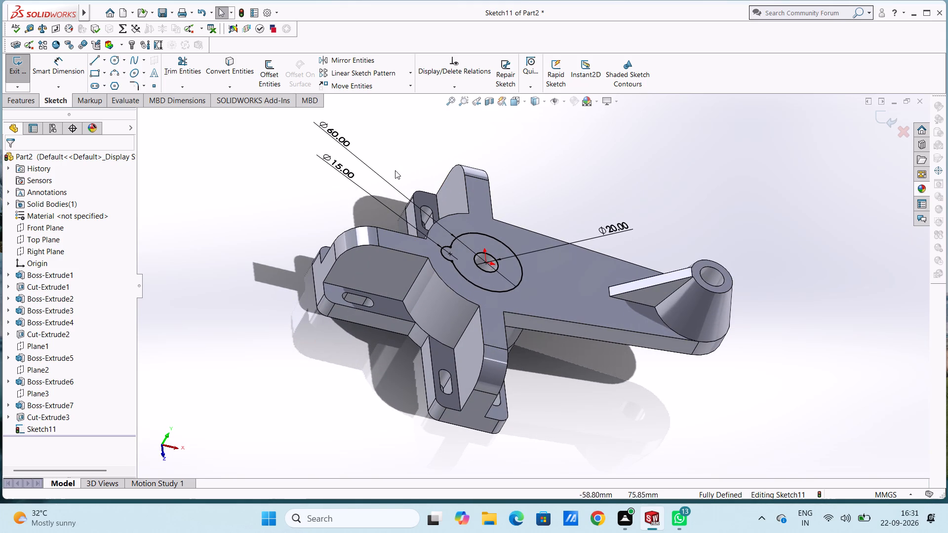
left_click(13, 98)
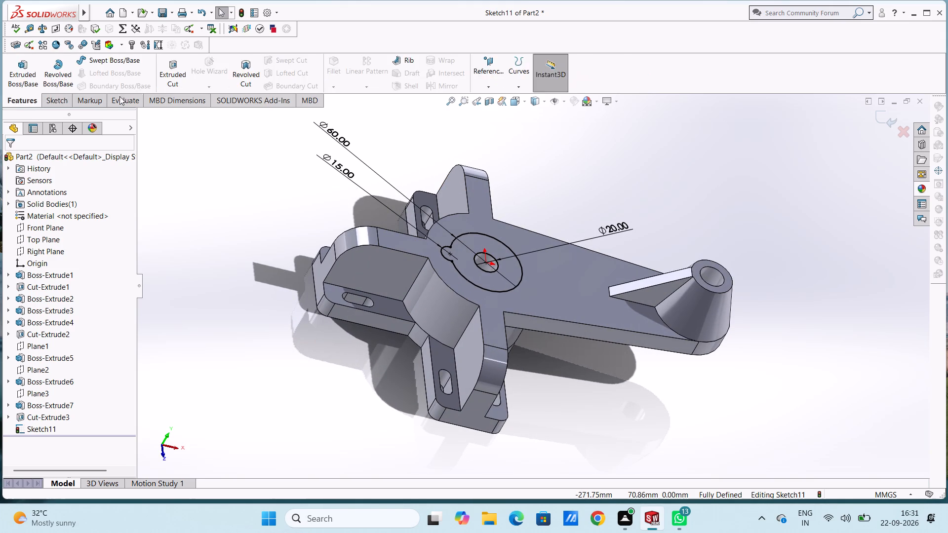
left_click(175, 80)
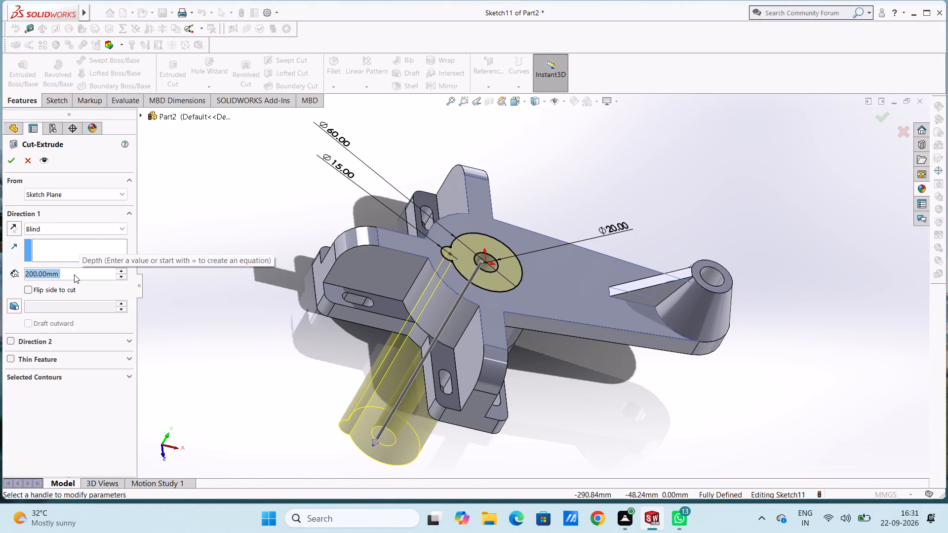
type("10")
key("Return")
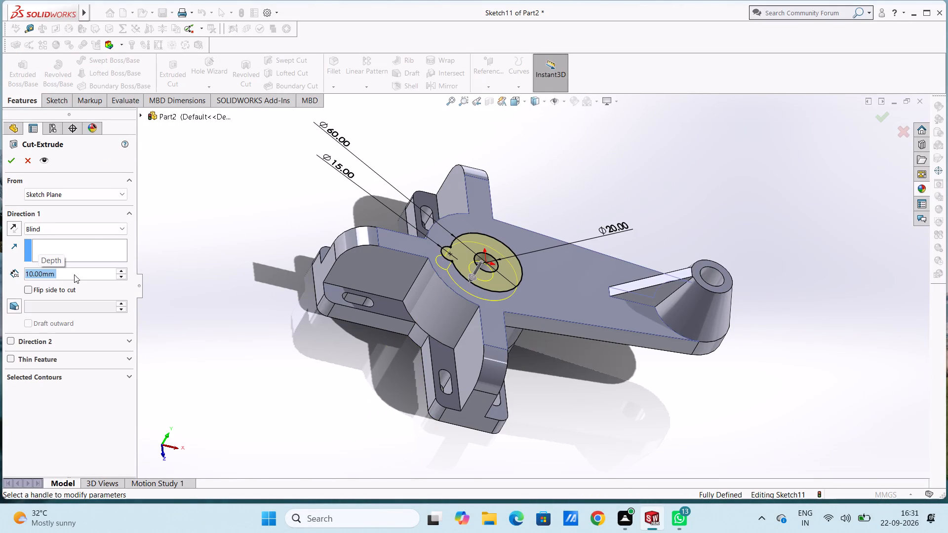
type("15")
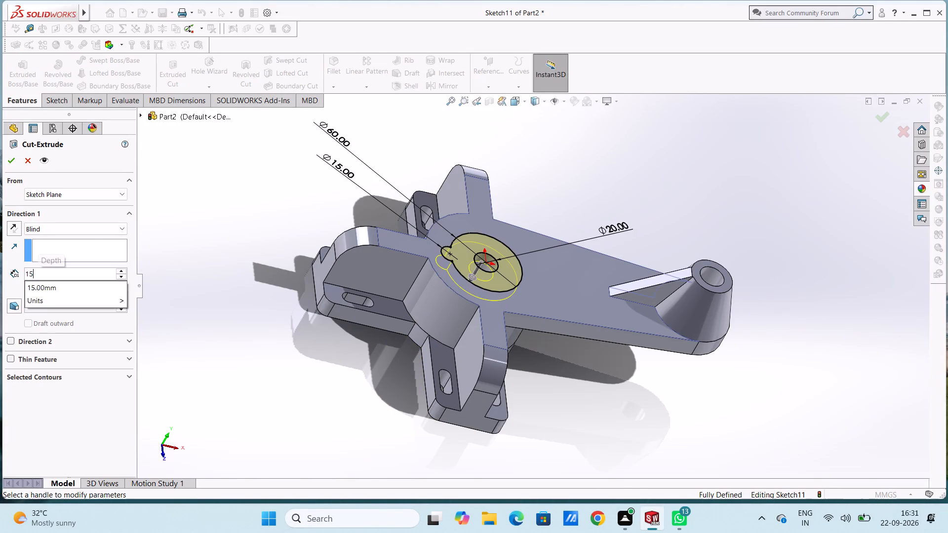
key("Return")
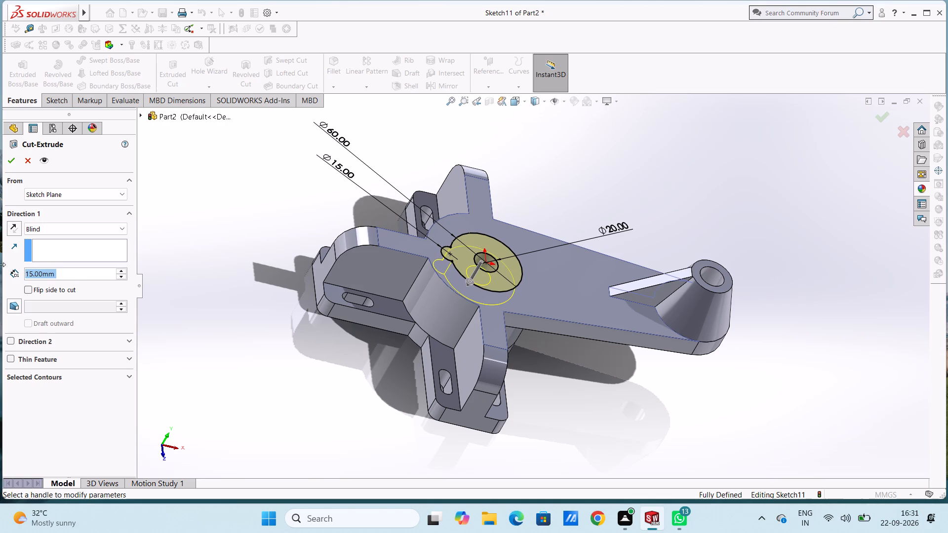
left_click(7, 161)
left_click(198, 191)
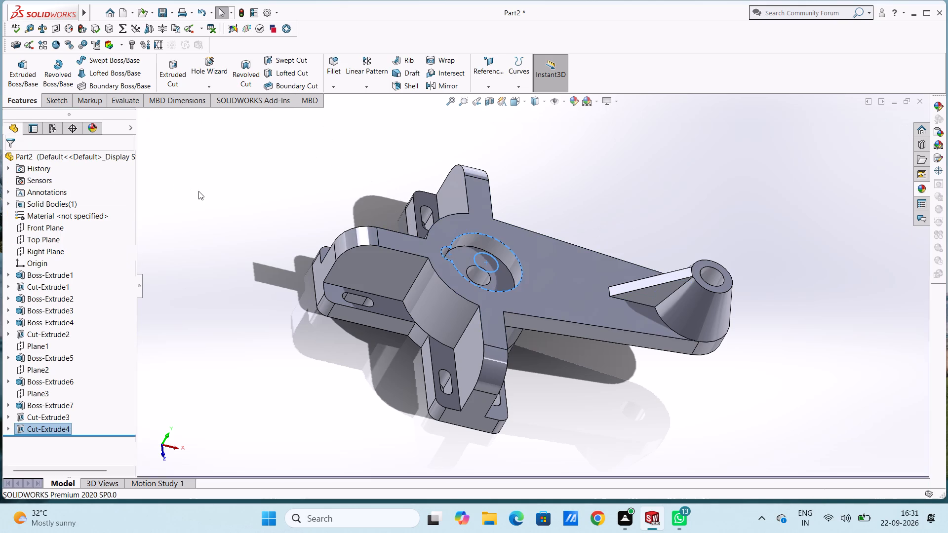
Start a new sketch on the boss's top face and draw a 30 mm radius circle at the origin, matching the recess edge.
middle_click_drag(204, 194, 206, 259)
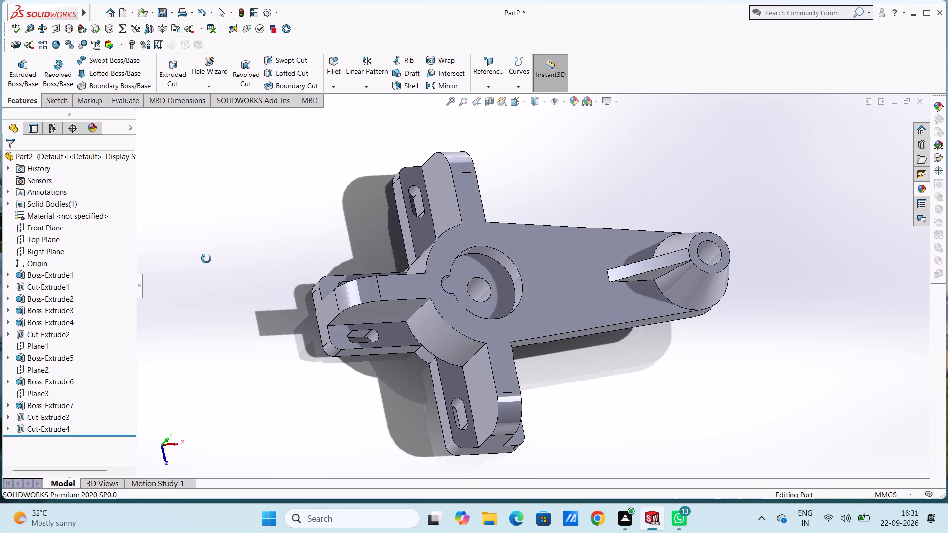
middle_click_drag(206, 259, 198, 261)
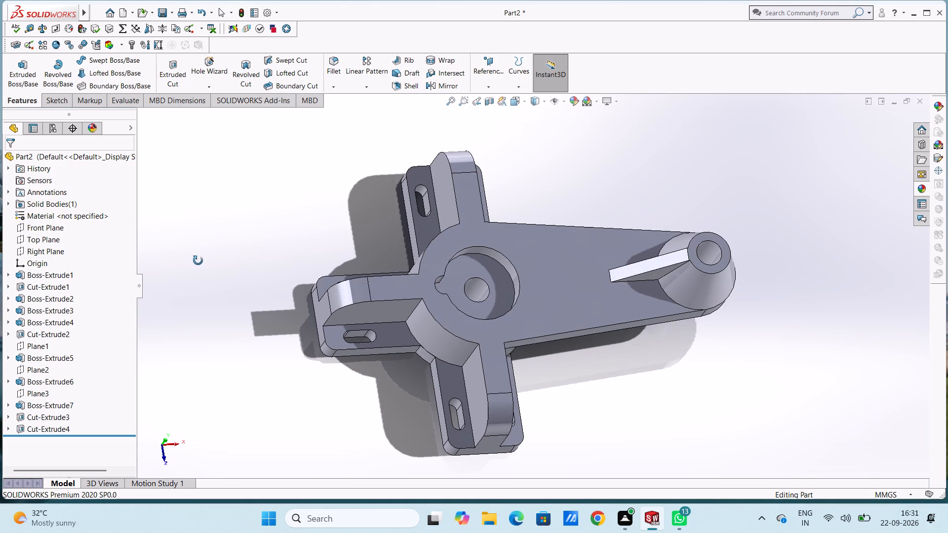
middle_click_drag(198, 261, 197, 261)
middle_click_drag(262, 233, 241, 270)
key("ctrl+5")
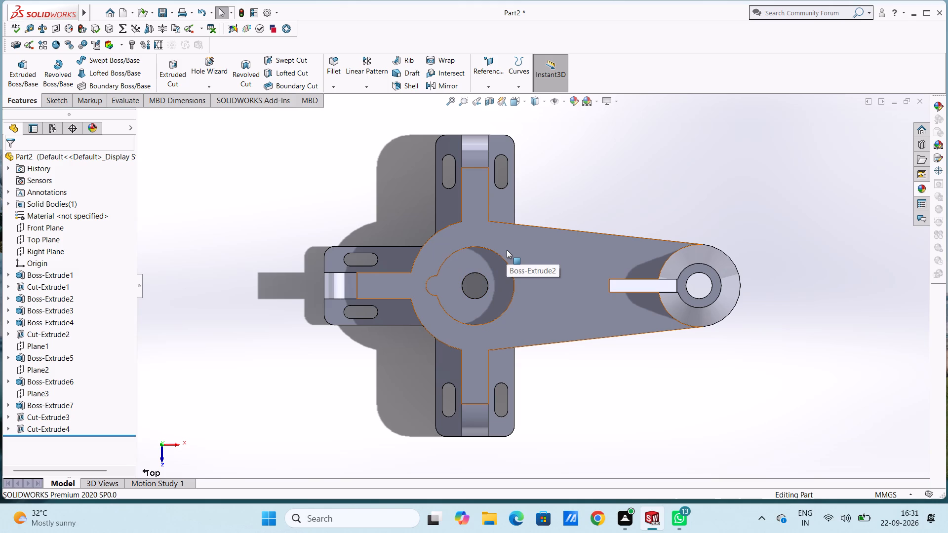
left_click(507, 250)
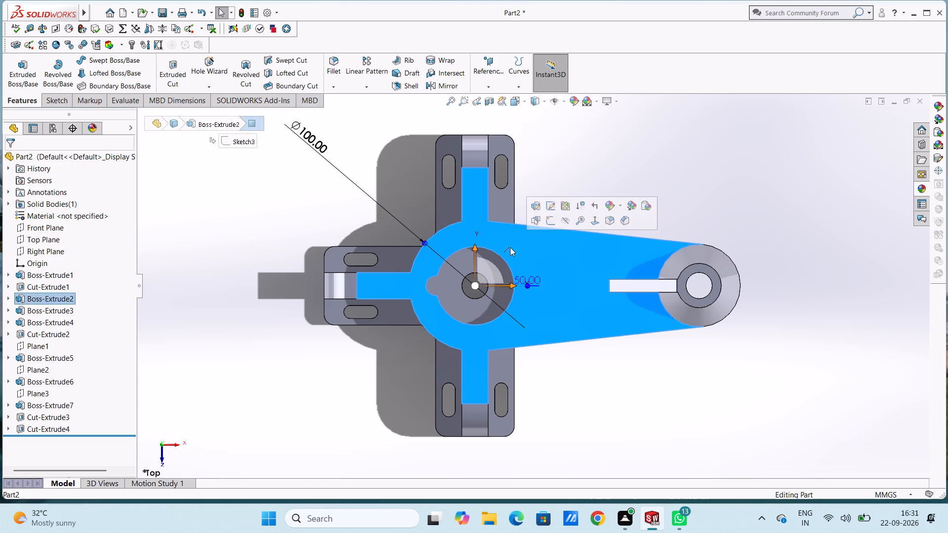
left_click(551, 222)
left_click(558, 196)
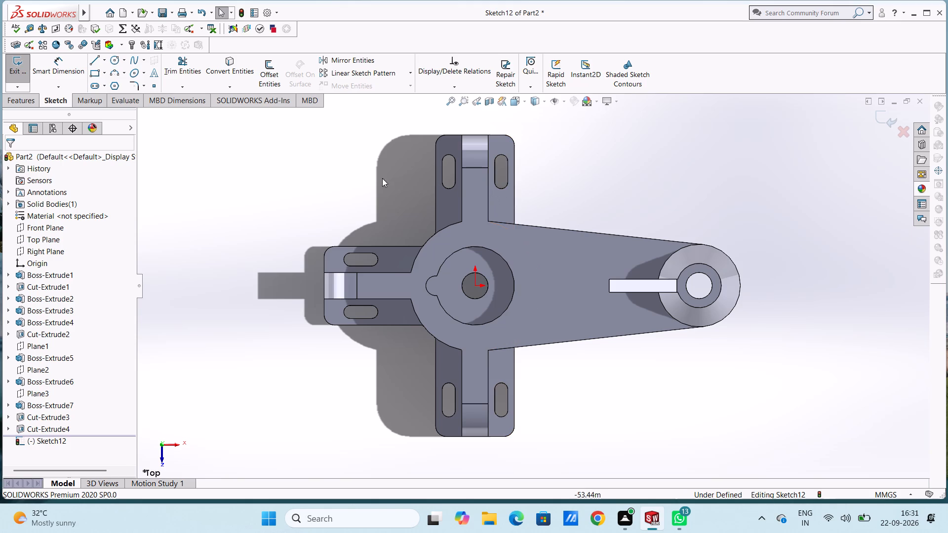
left_click(115, 61)
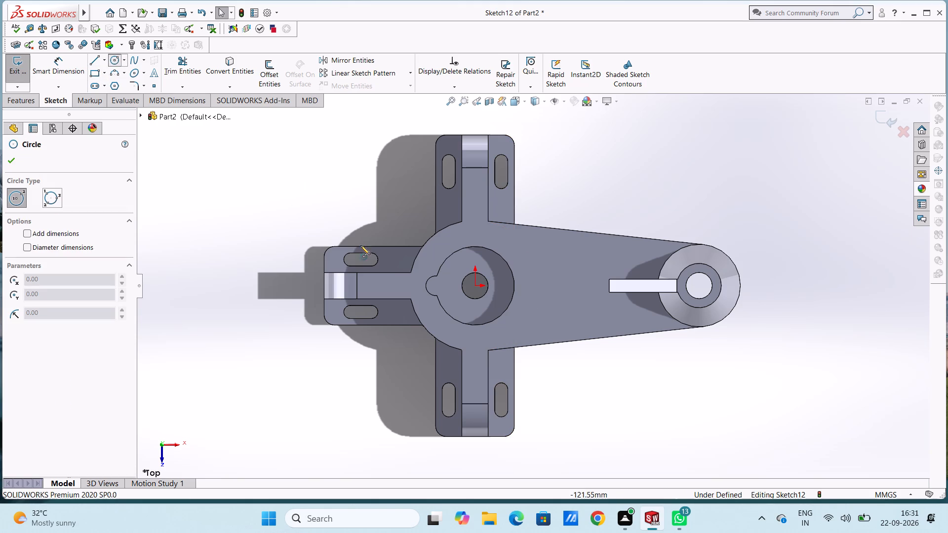
left_click(475, 287)
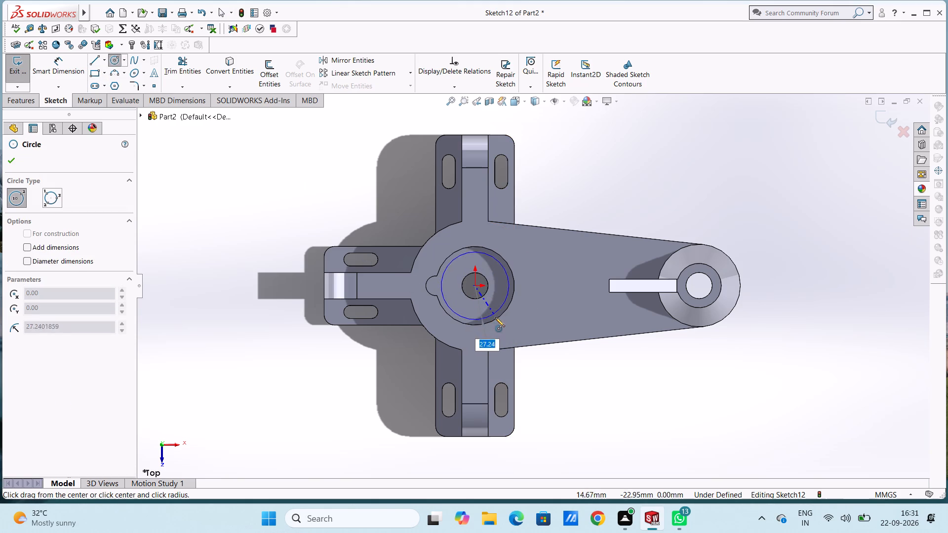
left_click(496, 320)
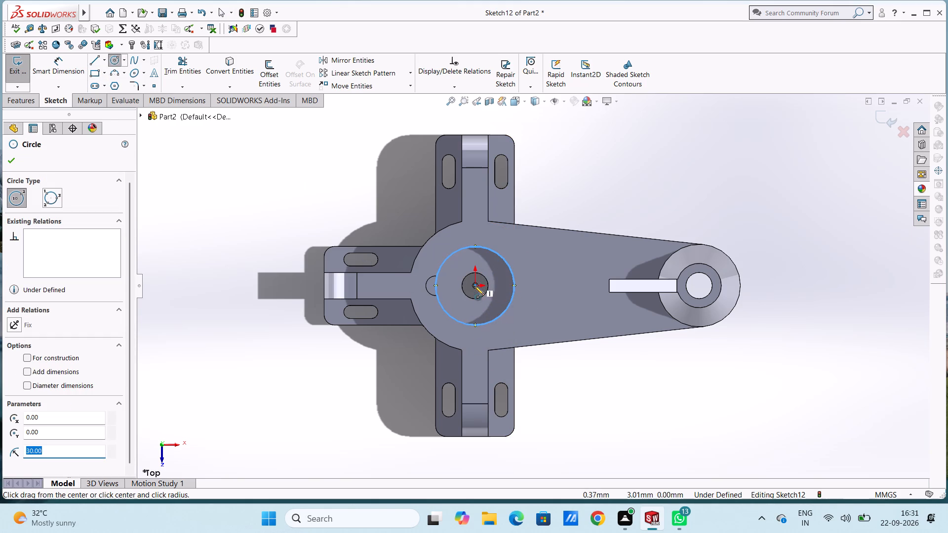
Sketch three circles of 6 mm radius centred on the large circle's quadrant points, leaving out the one at the notch.
left_click(475, 246)
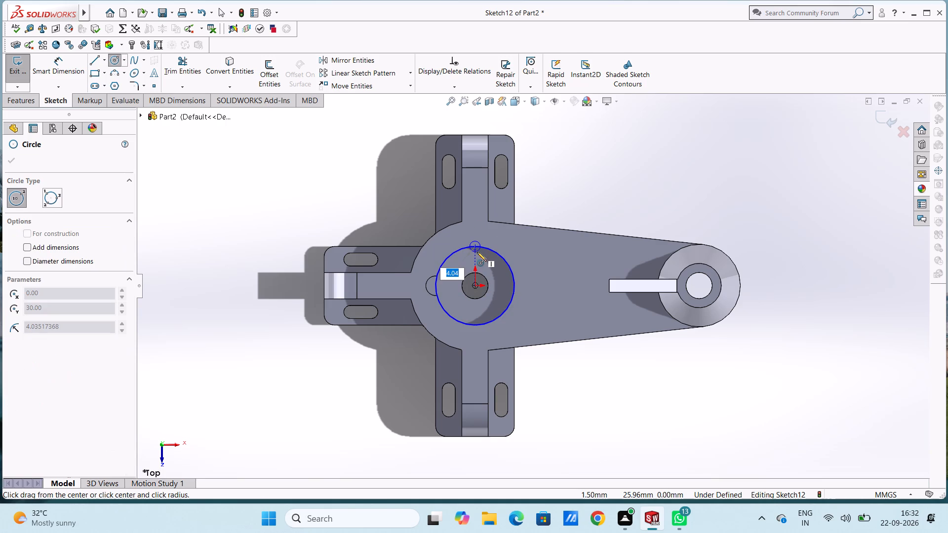
key("6")
key("Return")
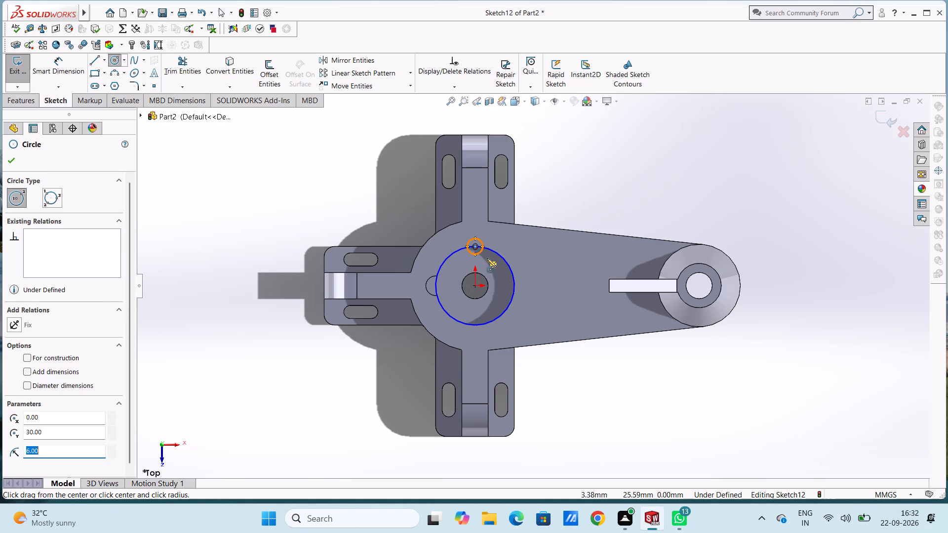
left_click(513, 284)
key("6")
key("Return")
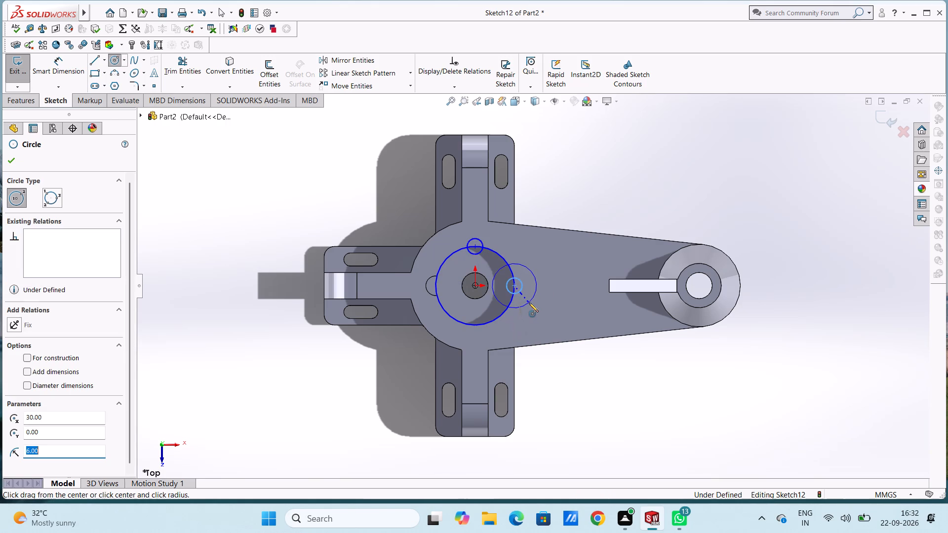
left_click(476, 325)
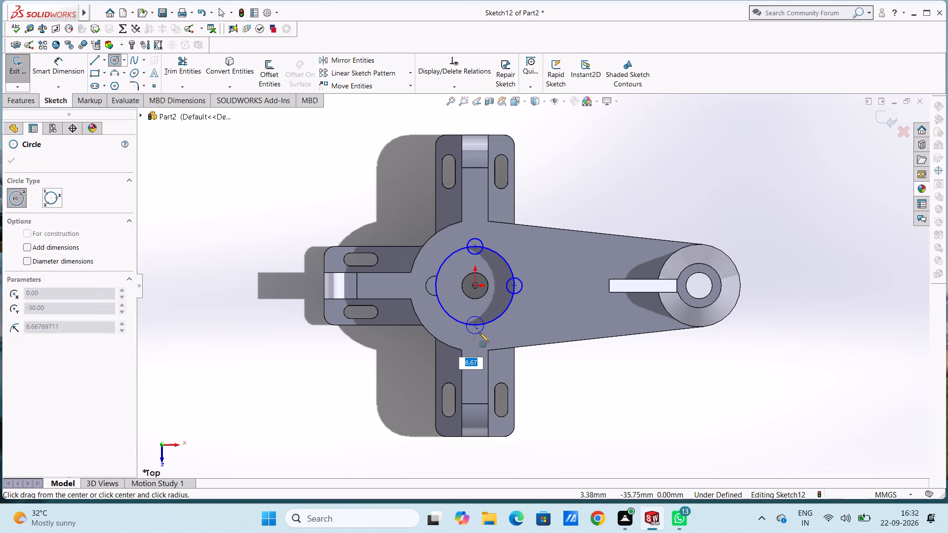
key("6")
key("Return")
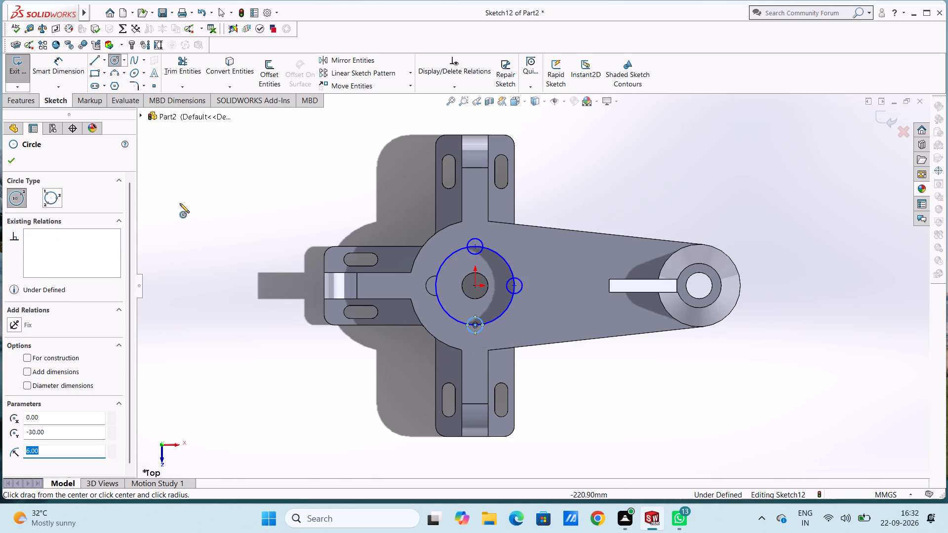
Dimension the diameters of two small quadrant circles: the one on the negative Z side and the one facing the tapered arm.
left_click(65, 77)
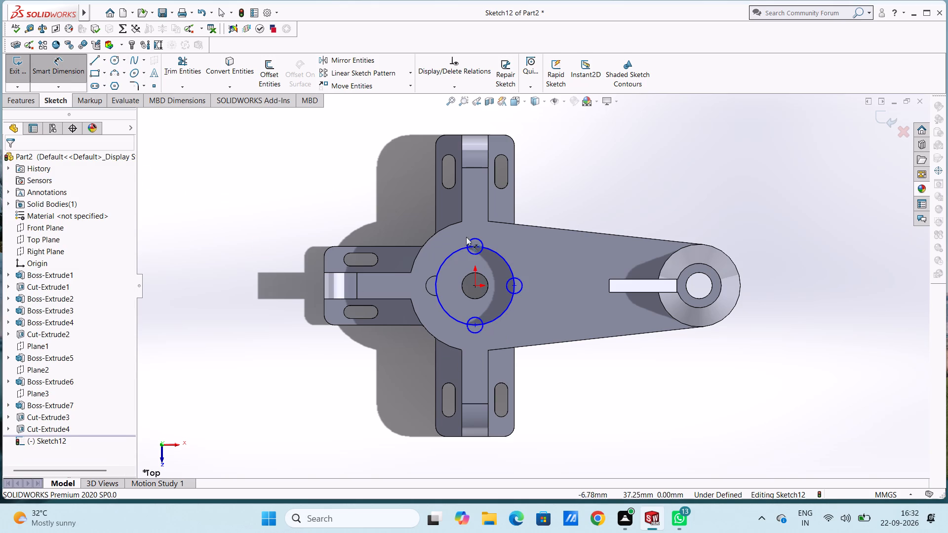
left_click(475, 238)
left_click(638, 169)
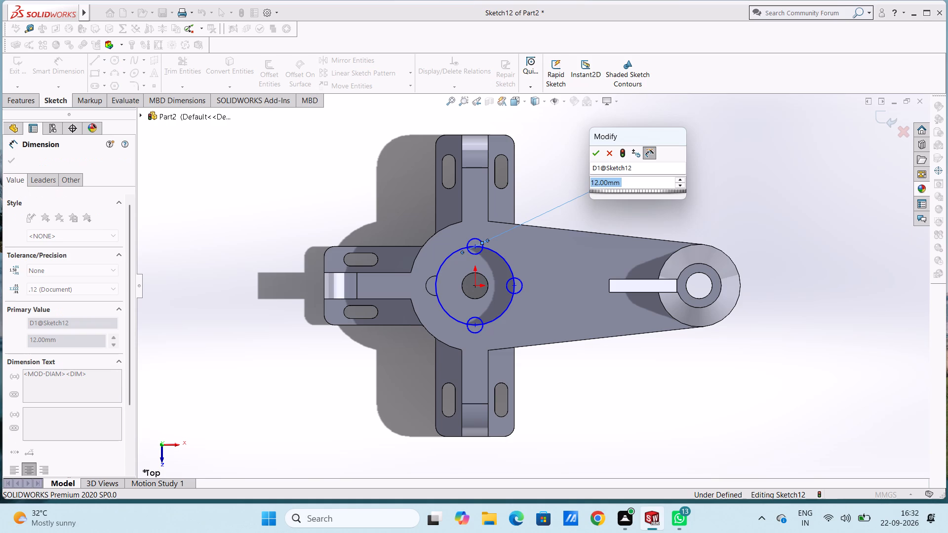
left_click(594, 157)
left_click(573, 159)
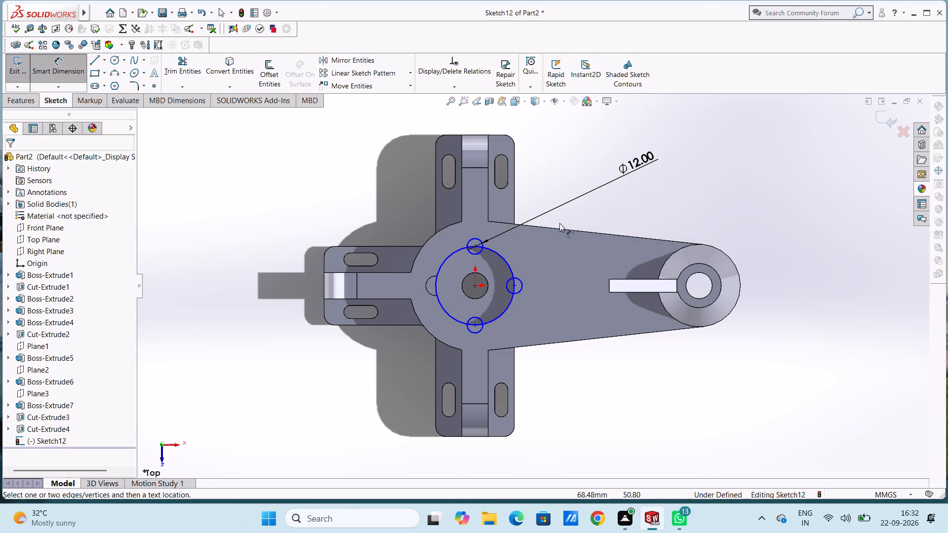
left_click(520, 282)
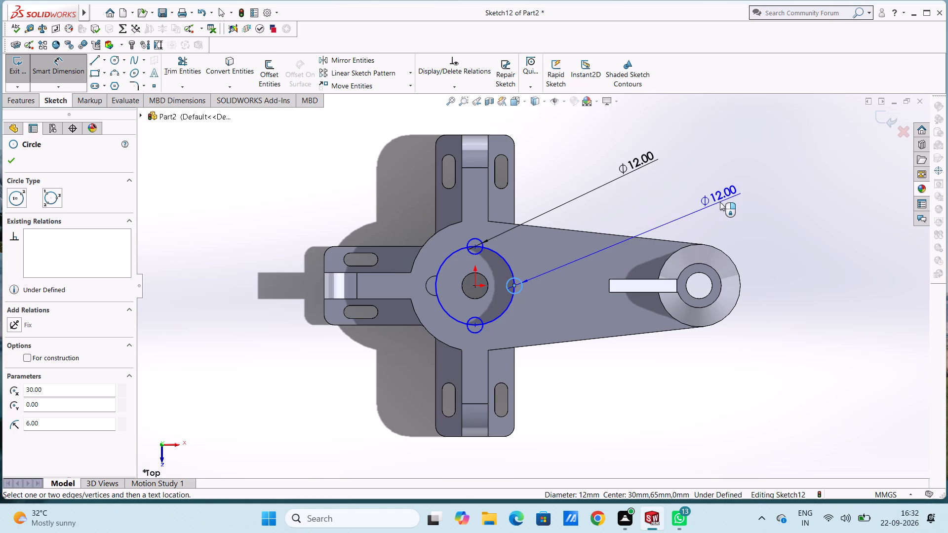
left_click(720, 202)
left_click(679, 190)
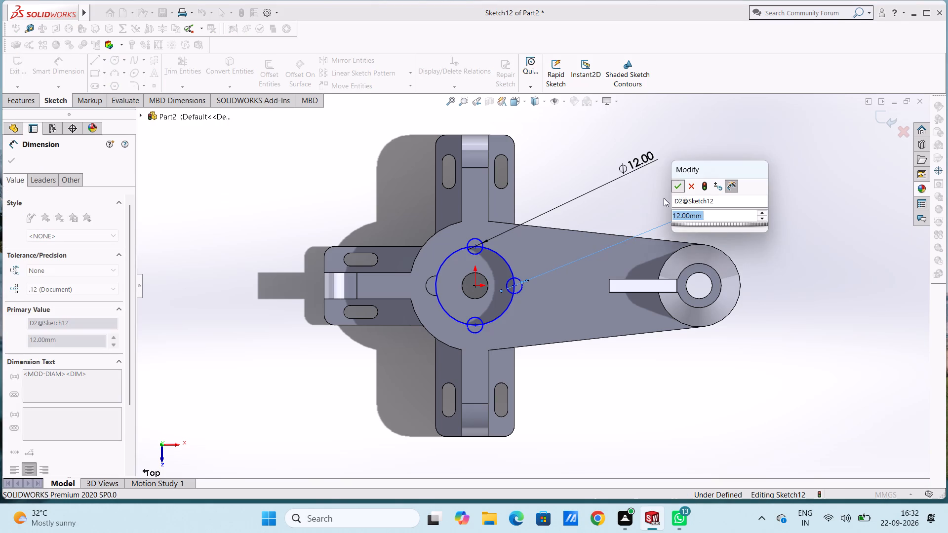
Dimension the diameter of the remaining small quadrant circle on the positive Z side of the recess.
left_click(659, 197)
left_click(481, 330)
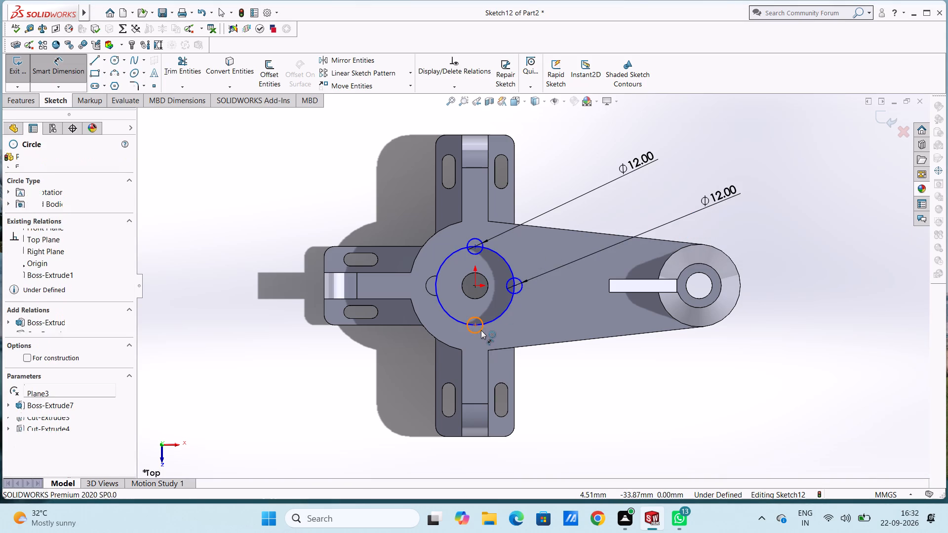
left_click(595, 392)
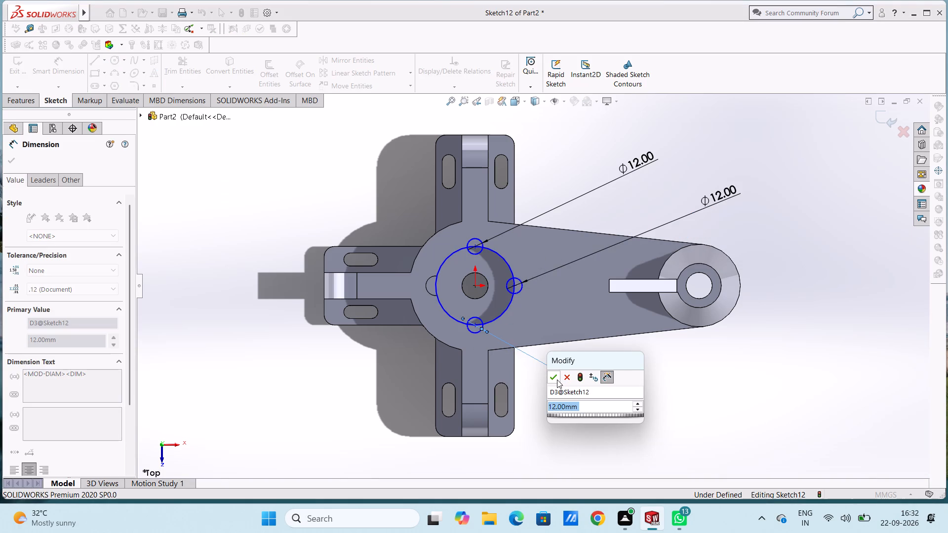
left_click(557, 380)
left_click(554, 387)
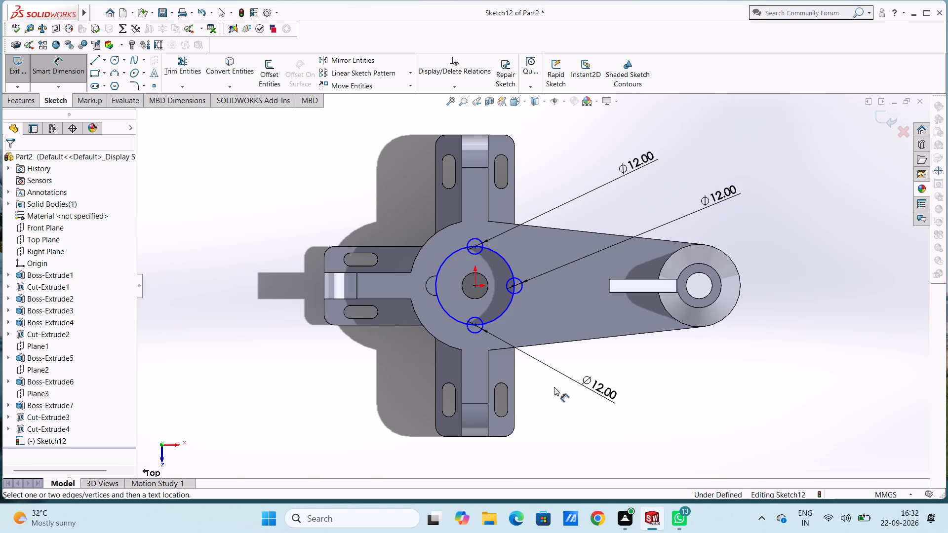
key("Escape")
key("Escape")
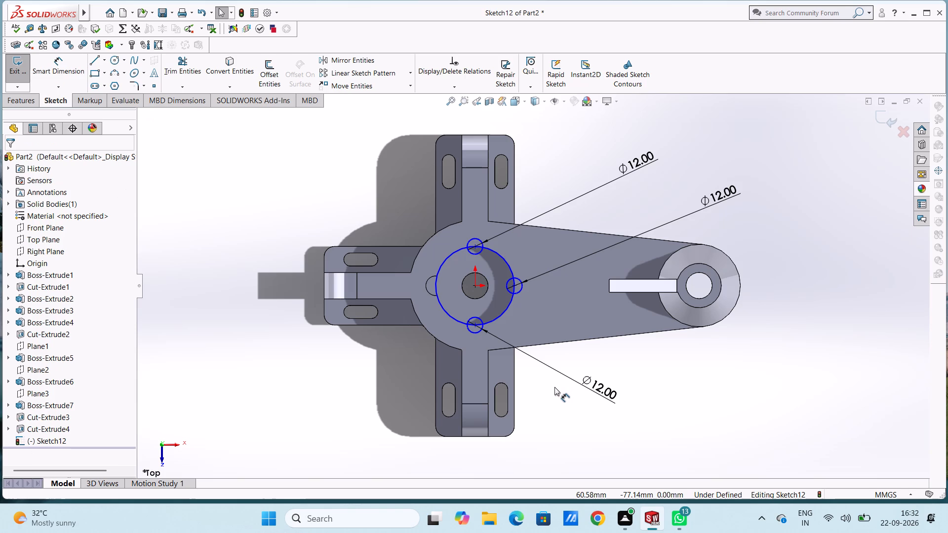
Sketch two circles of 11 mm radius, concentric with the small quadrant circles on the negative and positive Z sides.
middle_click_drag(637, 193, 638, 193)
middle_click_drag(638, 193, 639, 199)
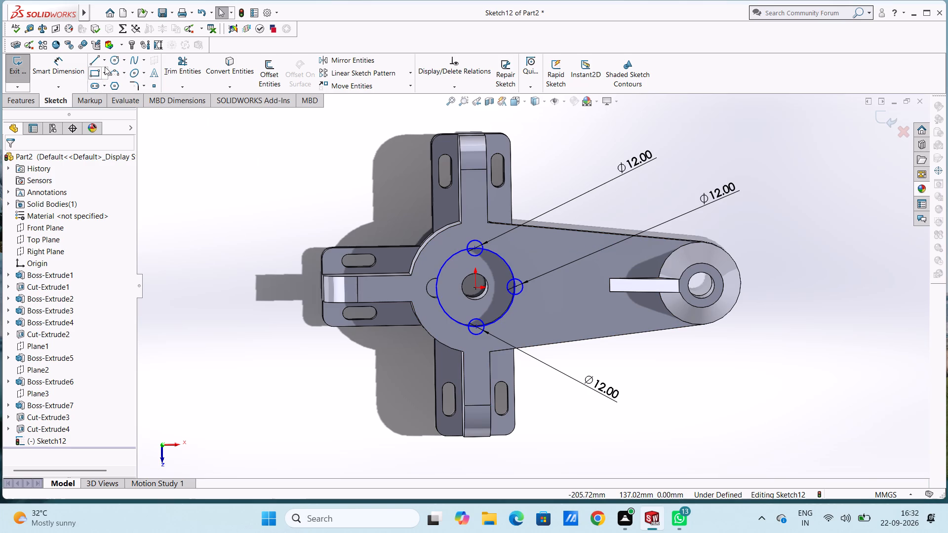
left_click(115, 57)
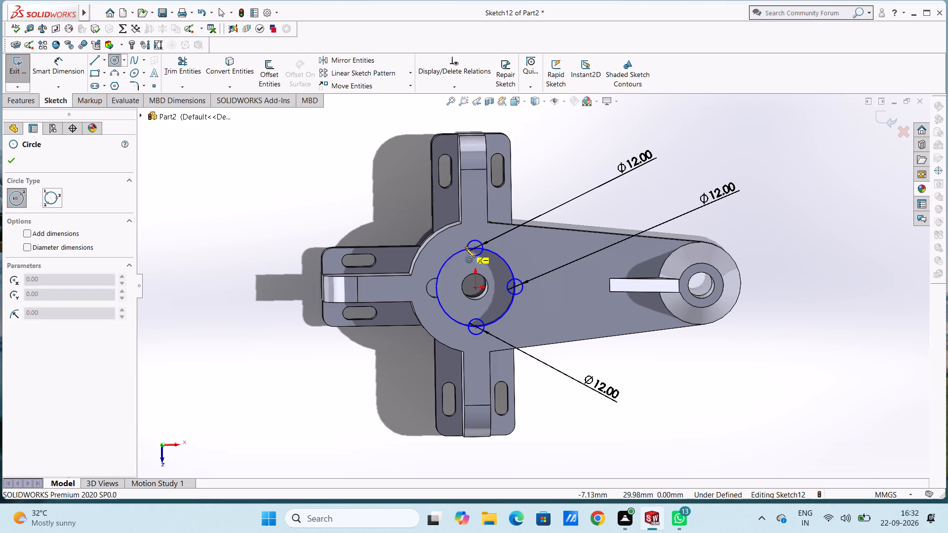
left_click(475, 248)
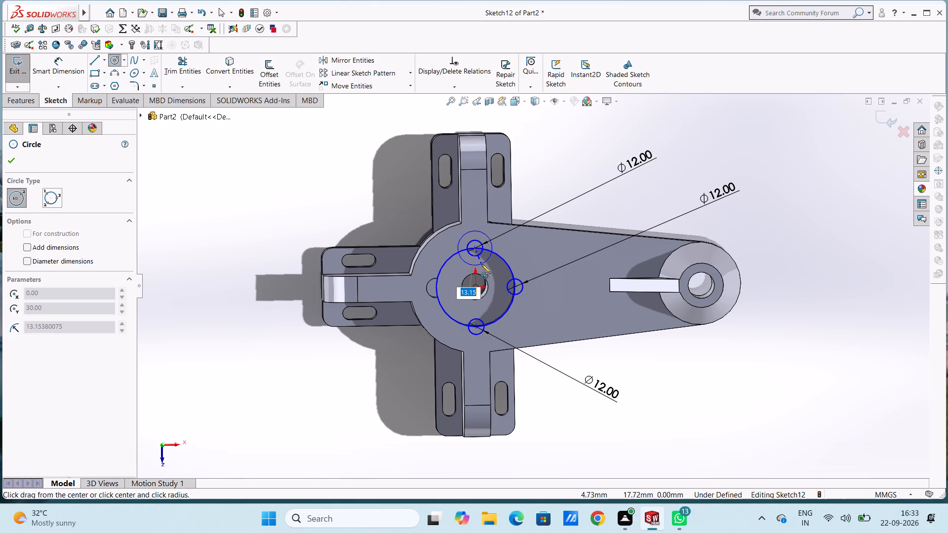
type("11")
key("Return")
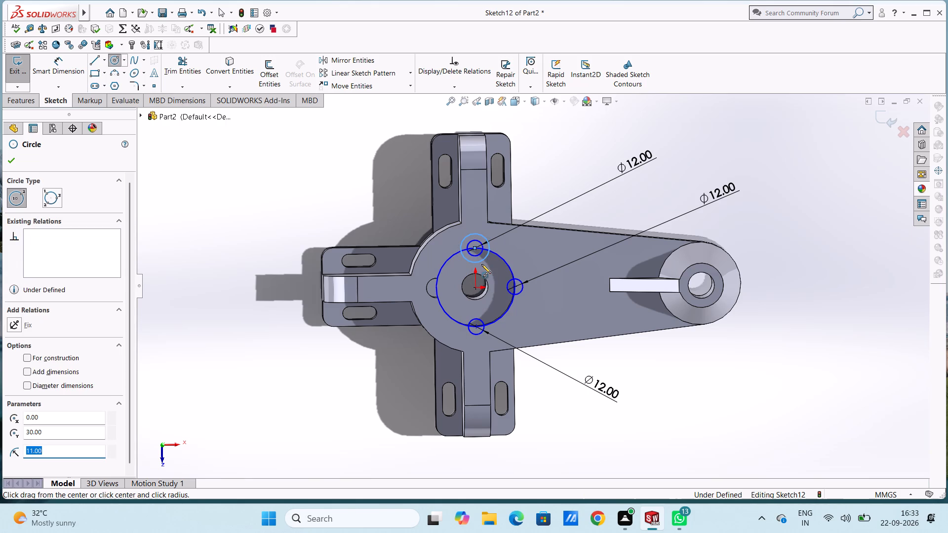
left_click(476, 326)
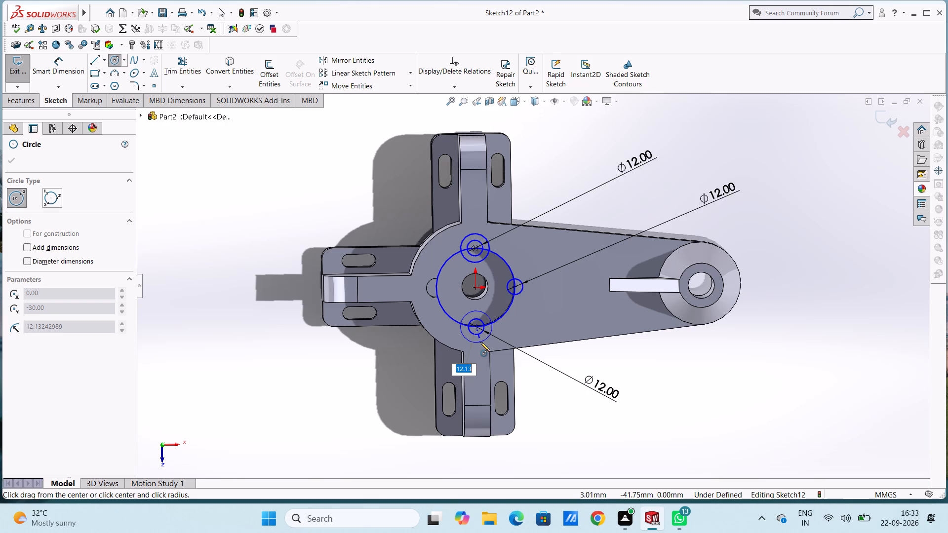
type("11")
key("Return")
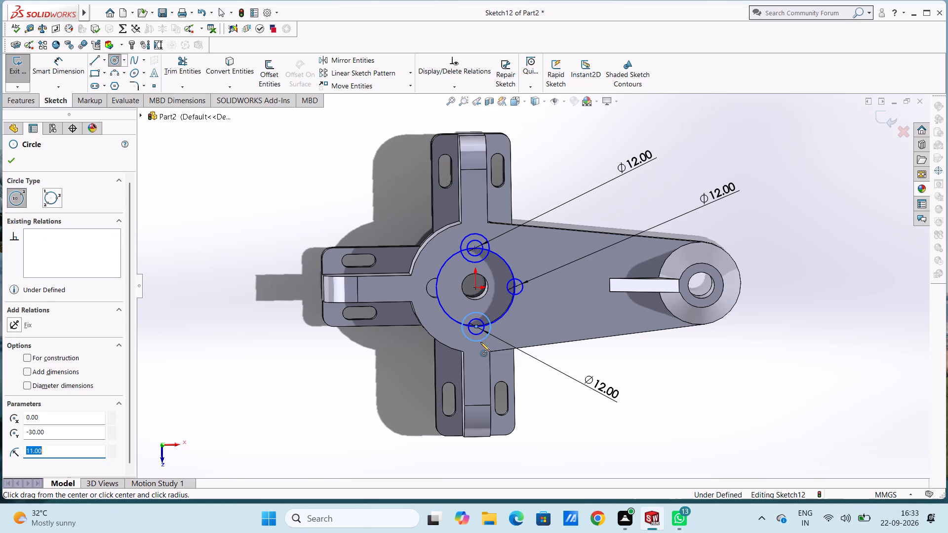
key("Escape")
key("Escape")
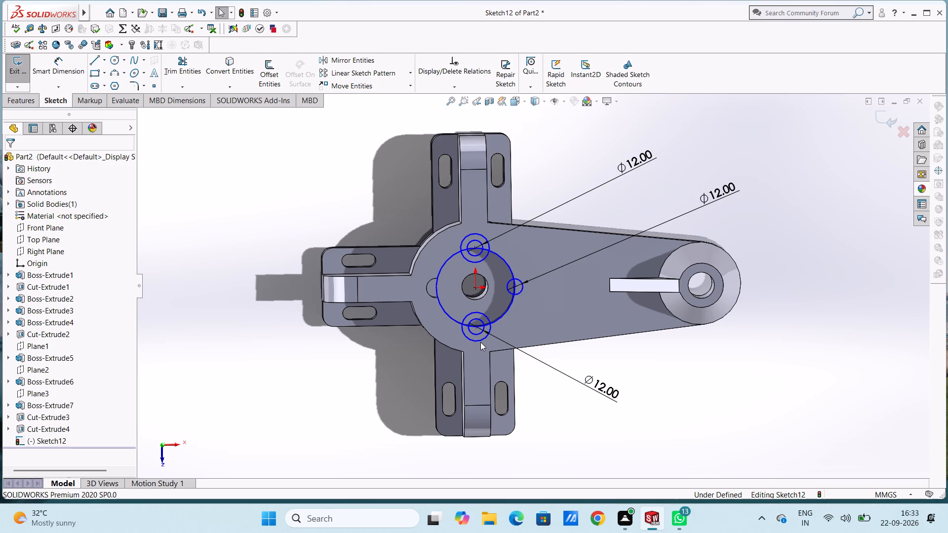
Dimension the diameters of the two larger concentric circles on the negative and positive Z sides.
left_click(50, 74)
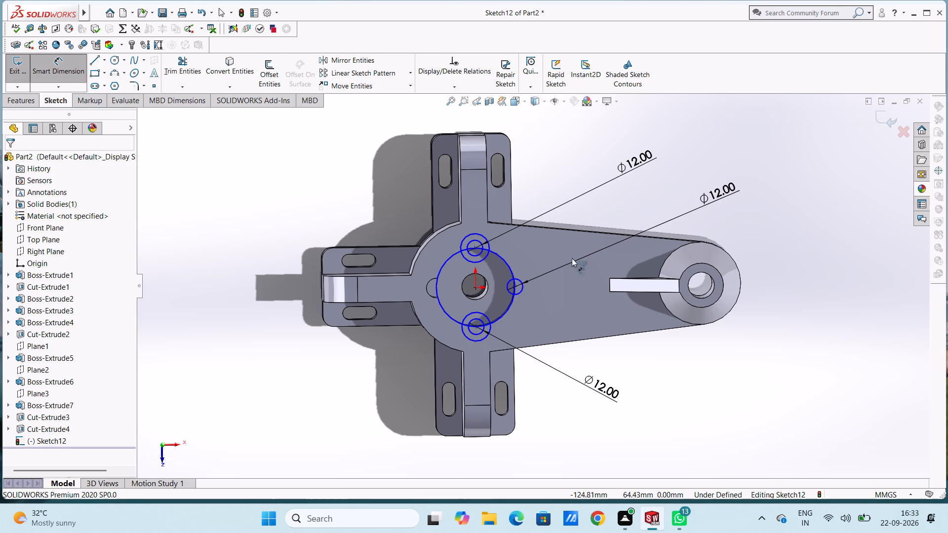
left_click(477, 232)
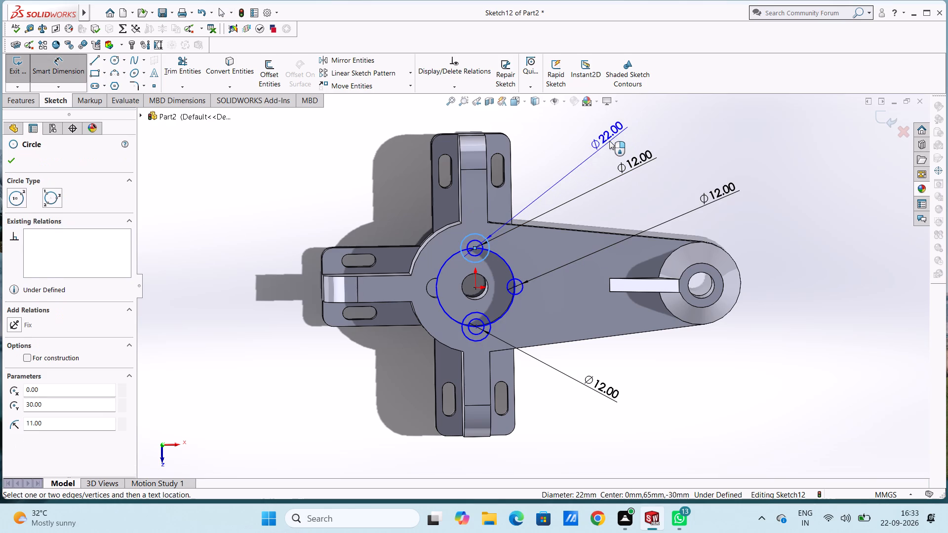
left_click(608, 141)
left_click(566, 131)
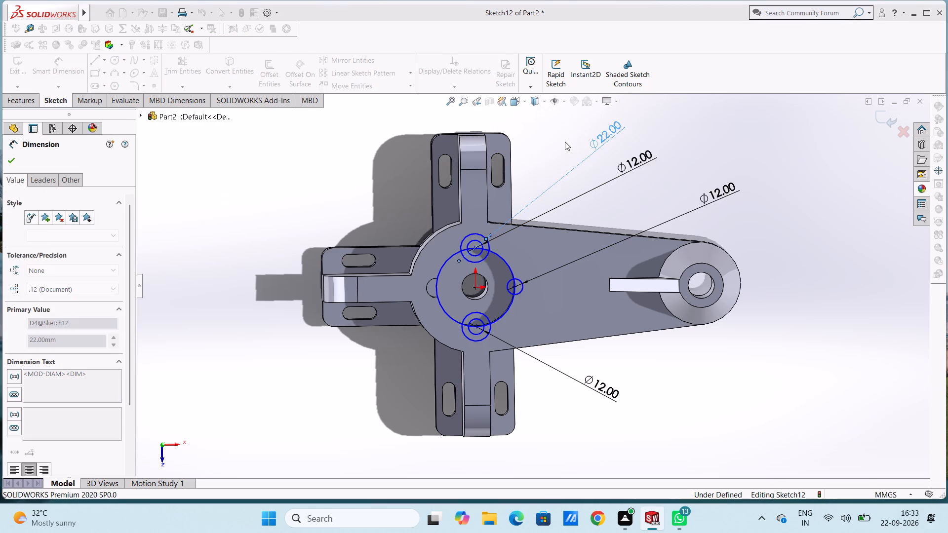
left_click(564, 145)
left_click(466, 338)
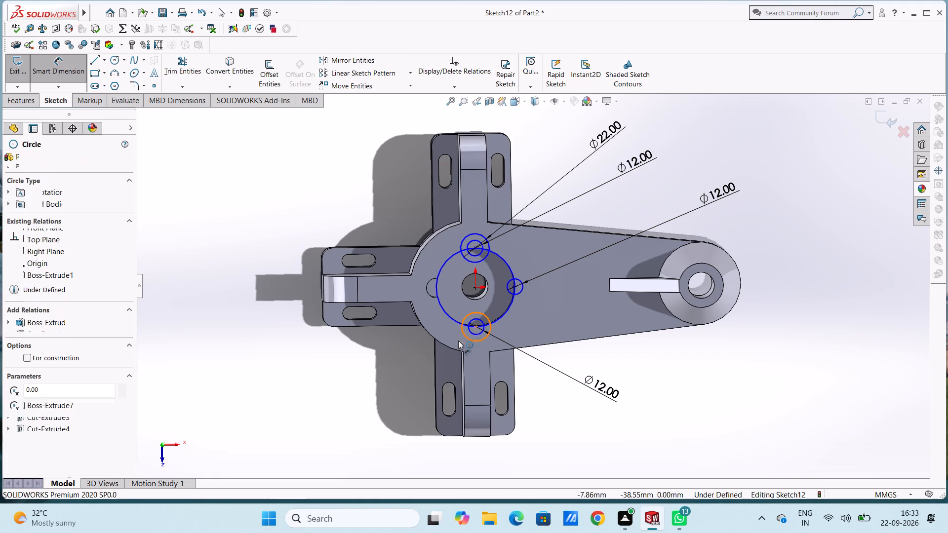
left_click(315, 410)
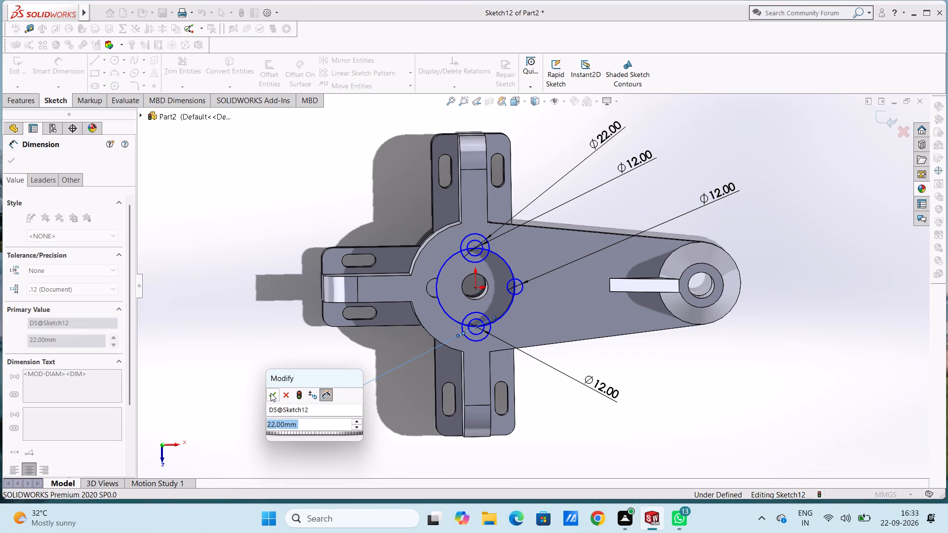
left_click(271, 393)
key("Escape")
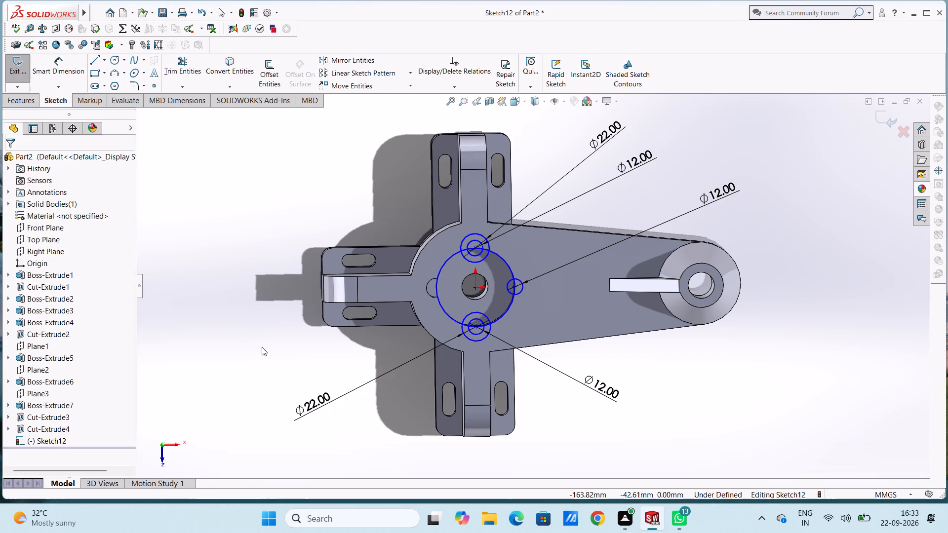
key("Escape")
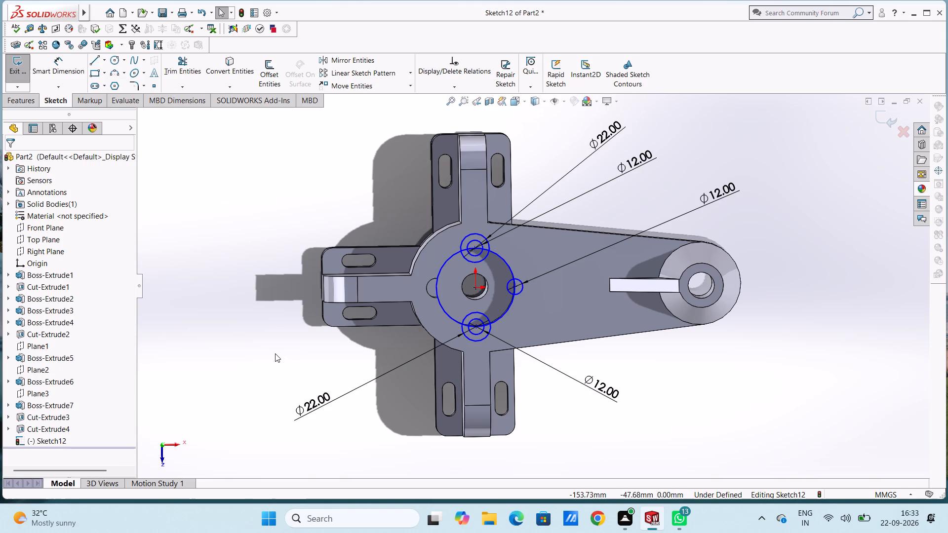
Draw a three-point arc of 43 mm radius between the outermost points of the two larger concentric circles, bulging toward the tapered arm.
left_click(115, 74)
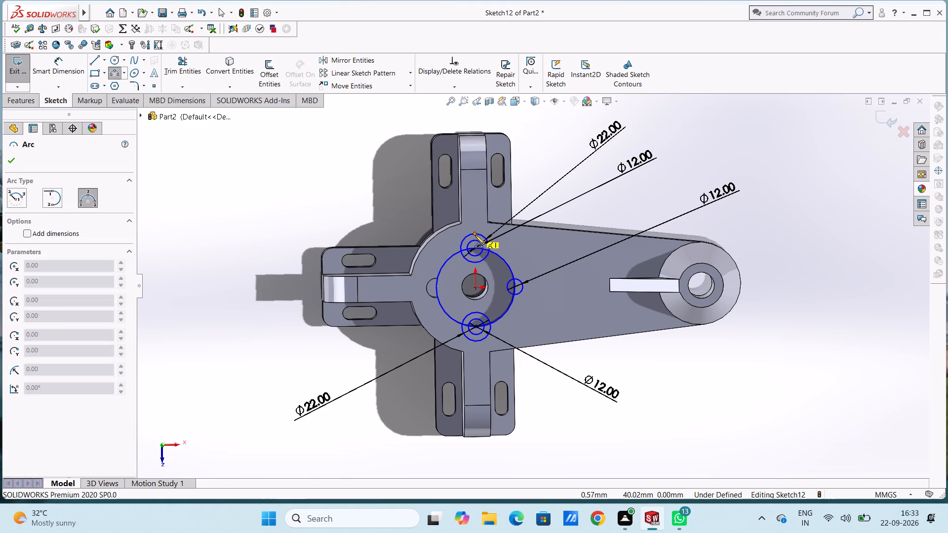
left_click(474, 233)
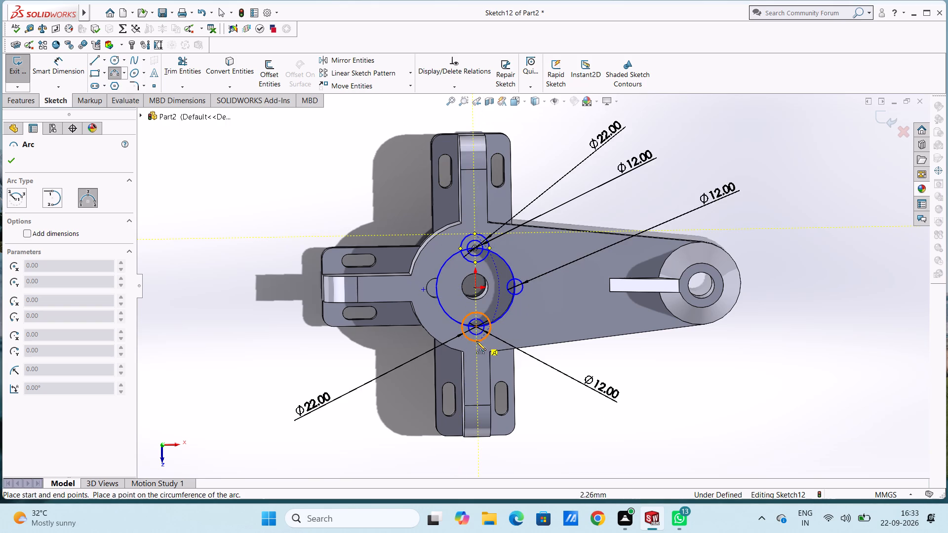
left_click(475, 341)
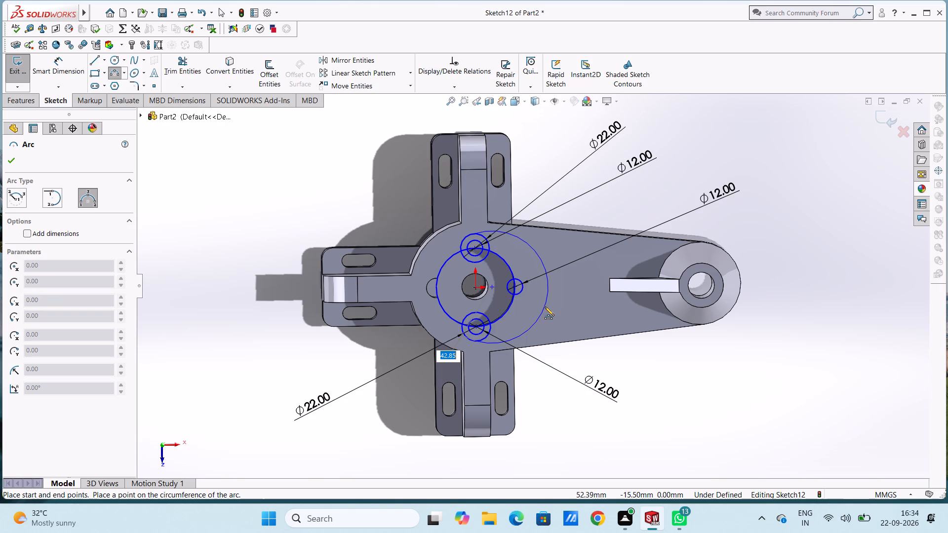
type("43")
key("Return")
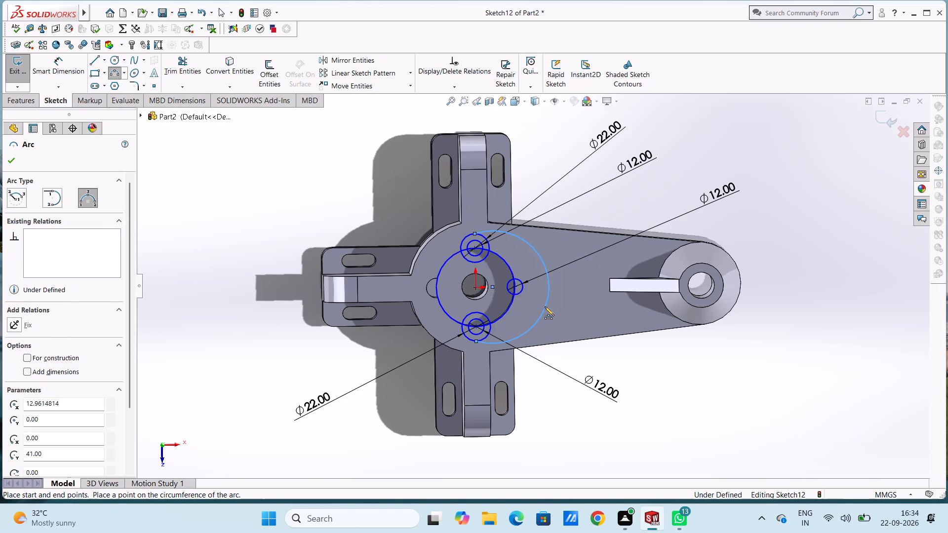
key("Escape")
key("Escape")
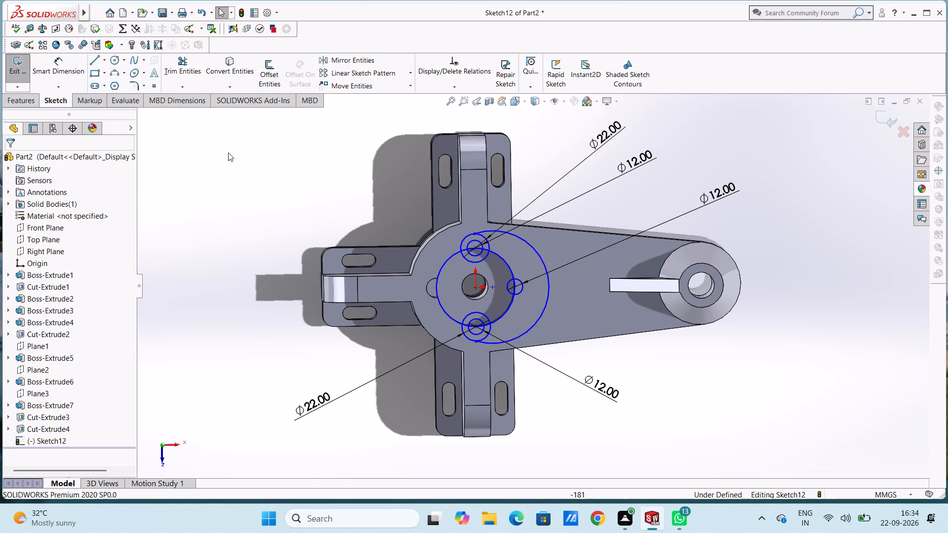
Dimension the radius of the large arc facing the tapered arm.
left_click(55, 66)
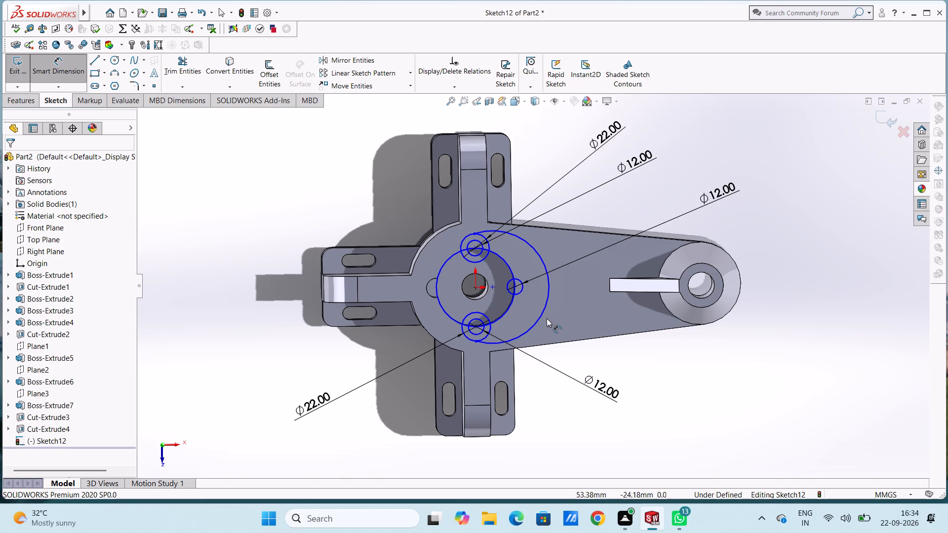
left_click(541, 314)
left_click(769, 390)
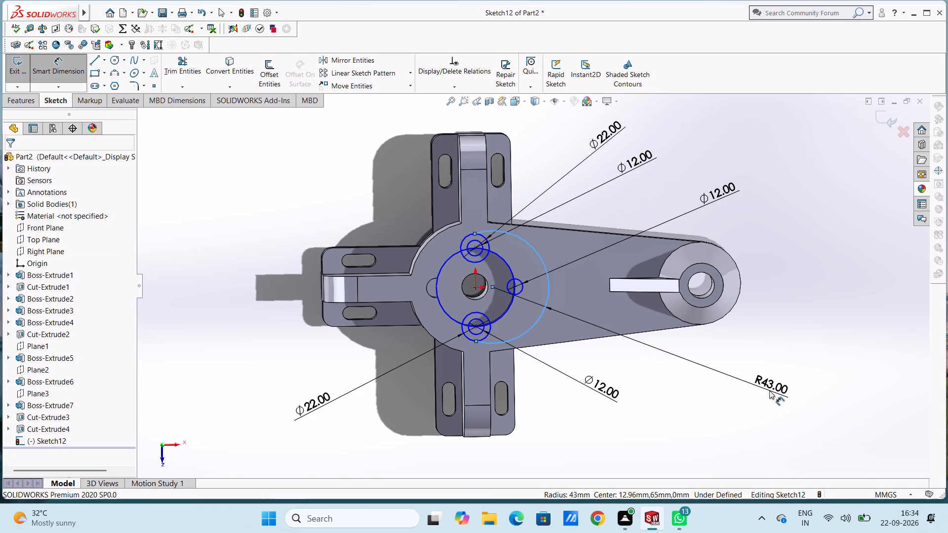
left_click(725, 370)
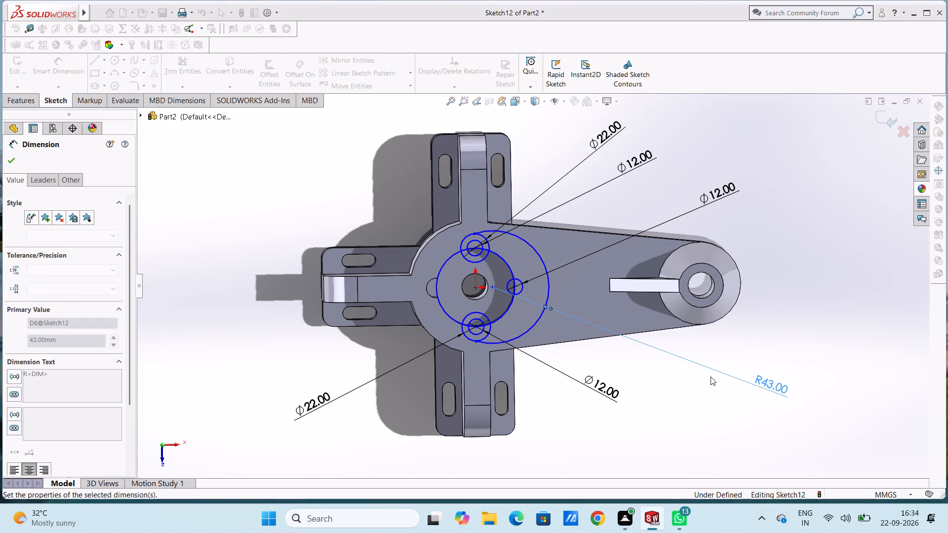
left_click(704, 379)
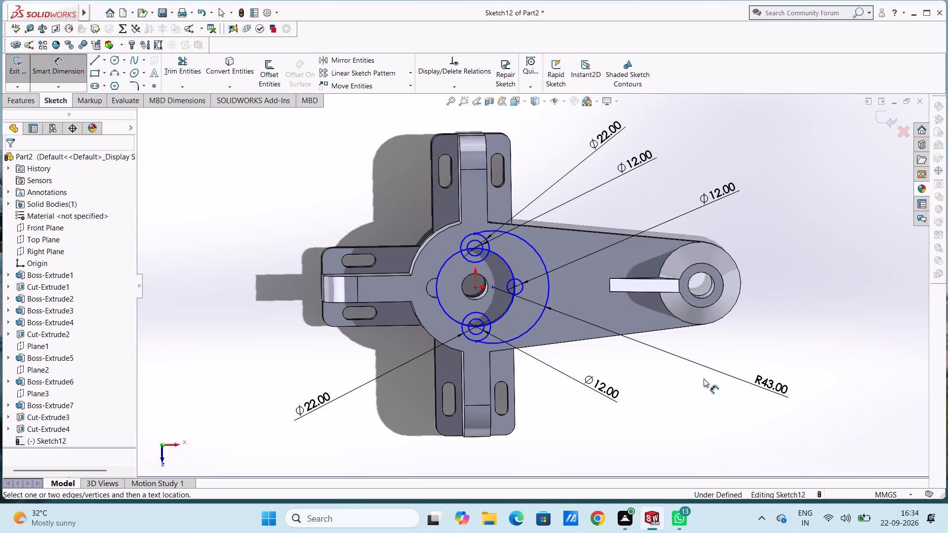
key("Escape")
key("Escape")
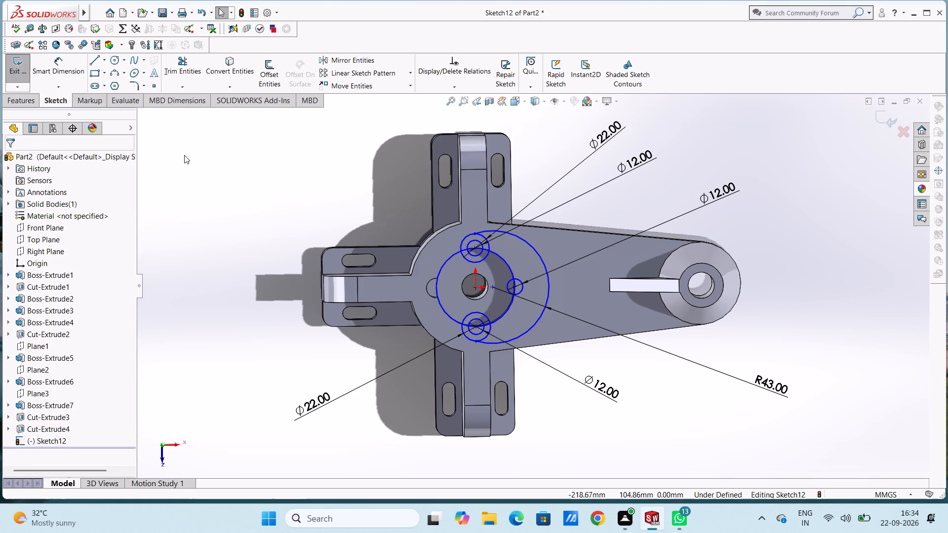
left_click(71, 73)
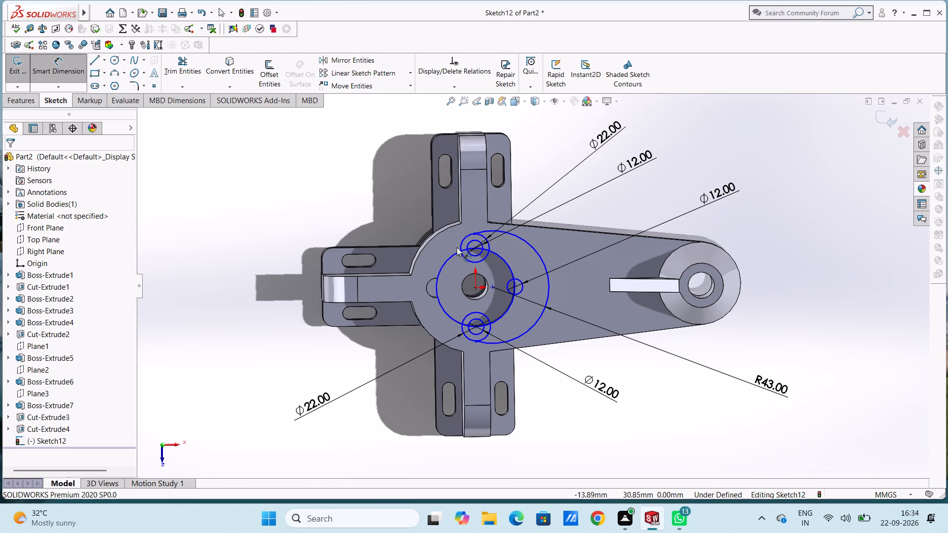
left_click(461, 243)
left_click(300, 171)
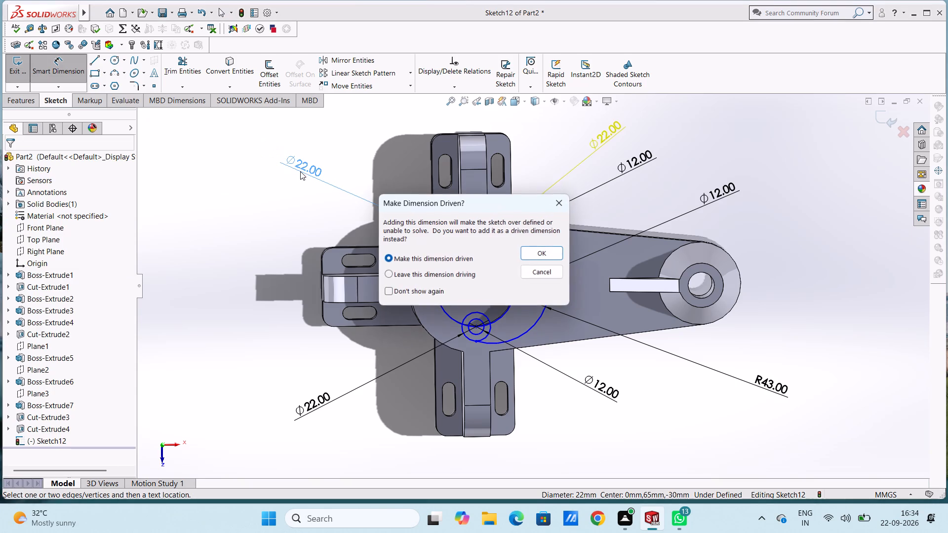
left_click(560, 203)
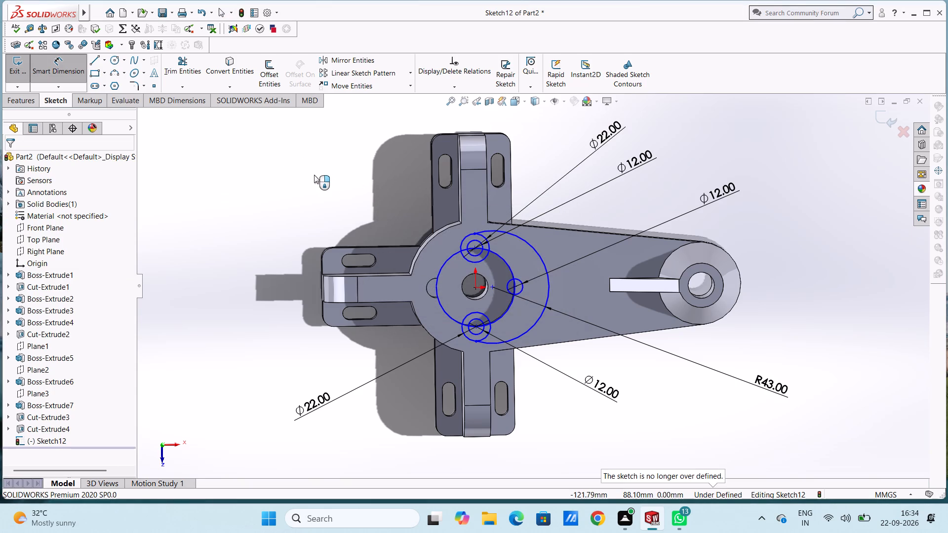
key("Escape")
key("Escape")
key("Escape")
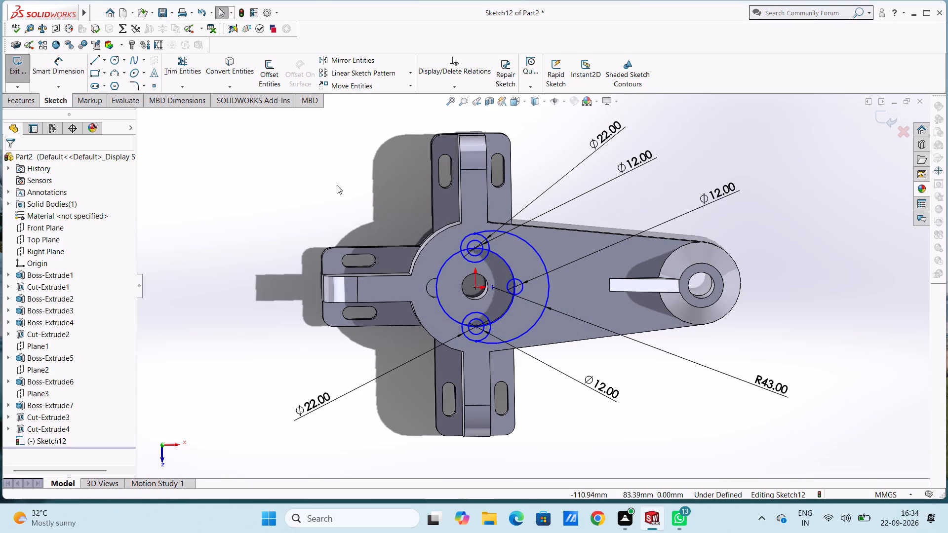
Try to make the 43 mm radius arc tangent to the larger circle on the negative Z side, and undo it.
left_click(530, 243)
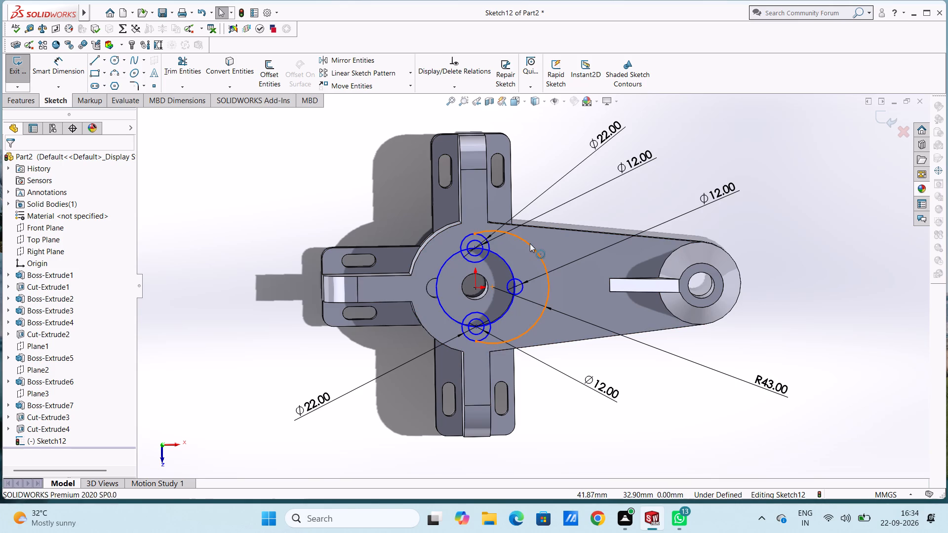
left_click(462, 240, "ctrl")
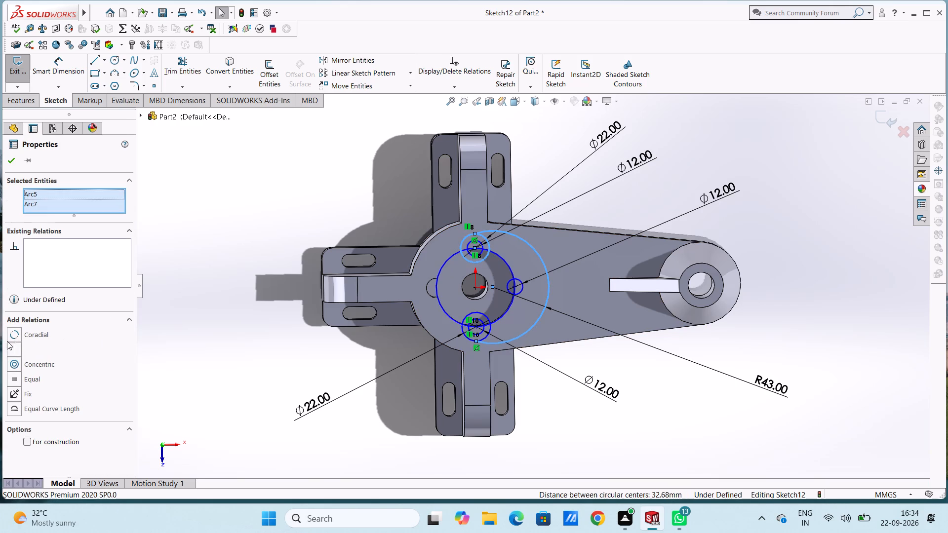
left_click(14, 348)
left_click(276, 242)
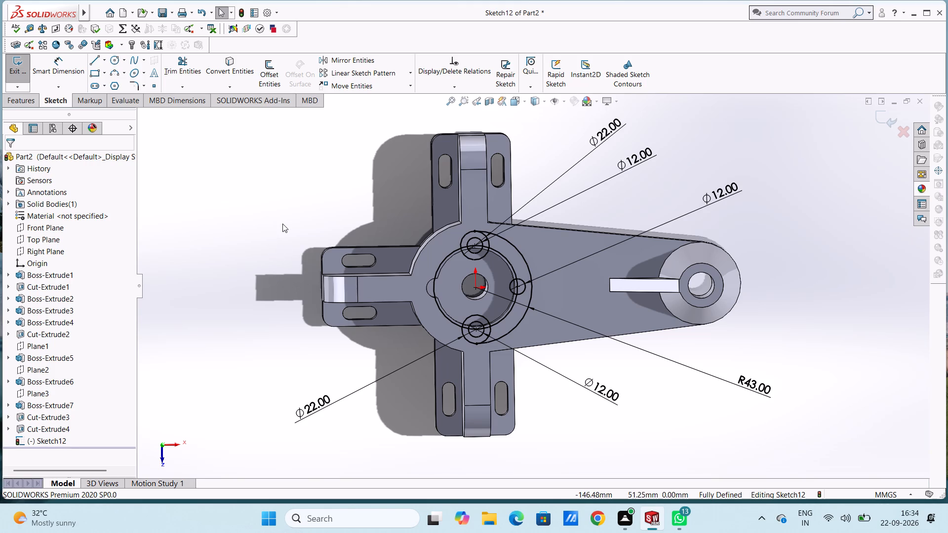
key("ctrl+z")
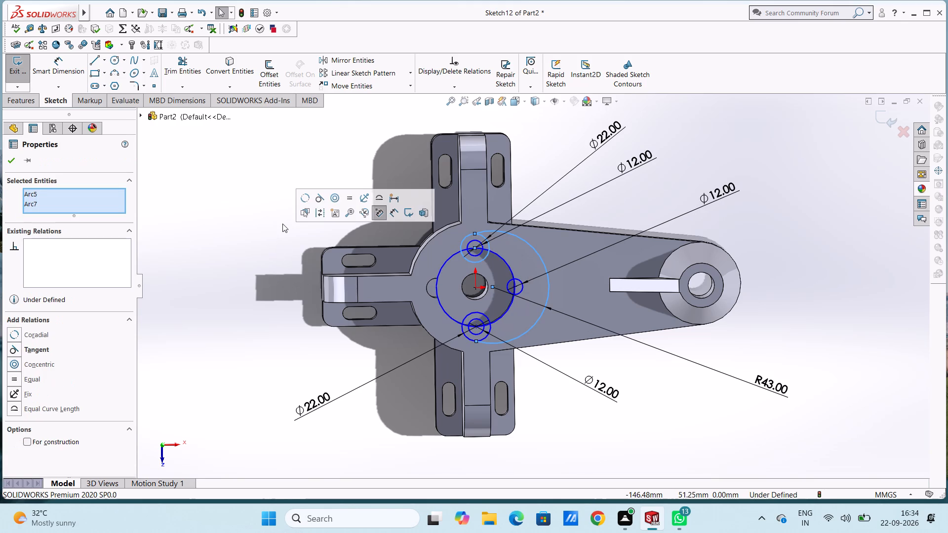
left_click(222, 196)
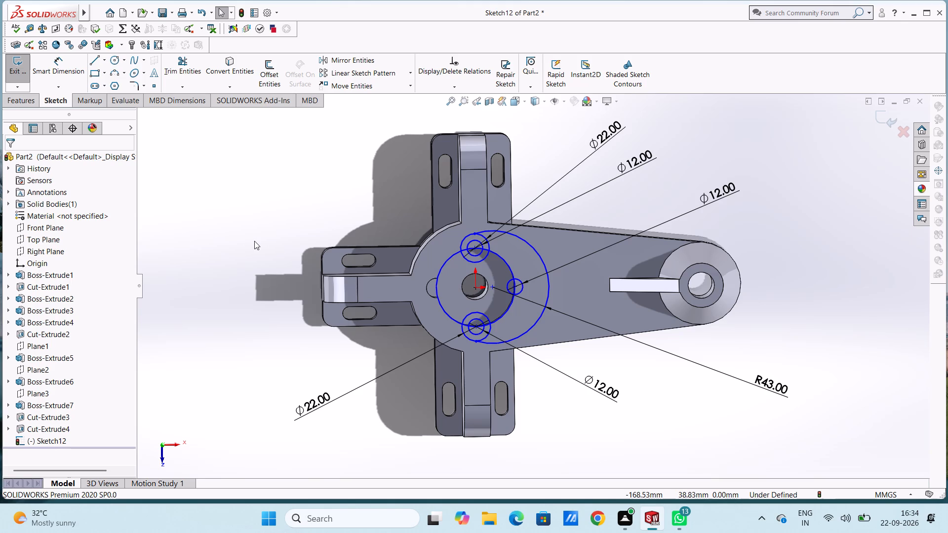
Dimension the diameter of the large circle centred on the origin.
left_click(68, 71)
left_click(436, 282)
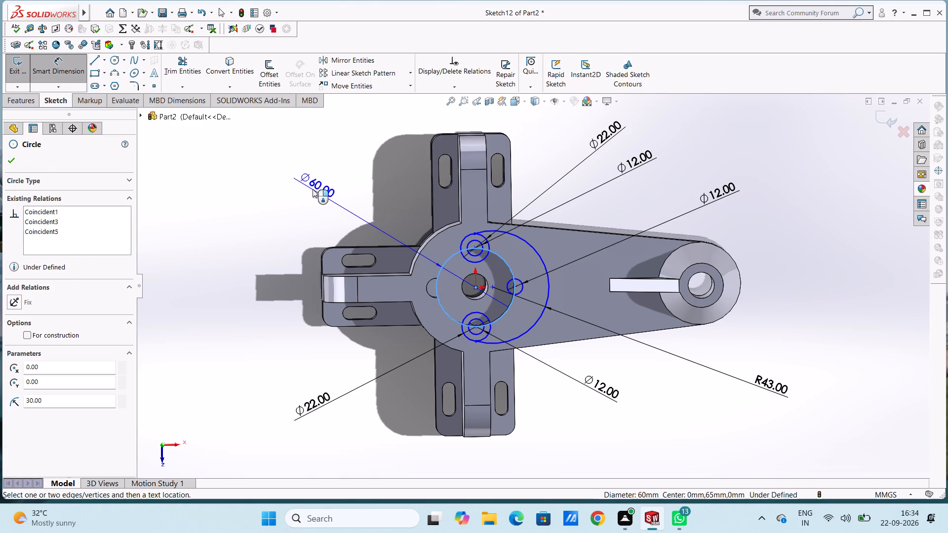
left_click(313, 189)
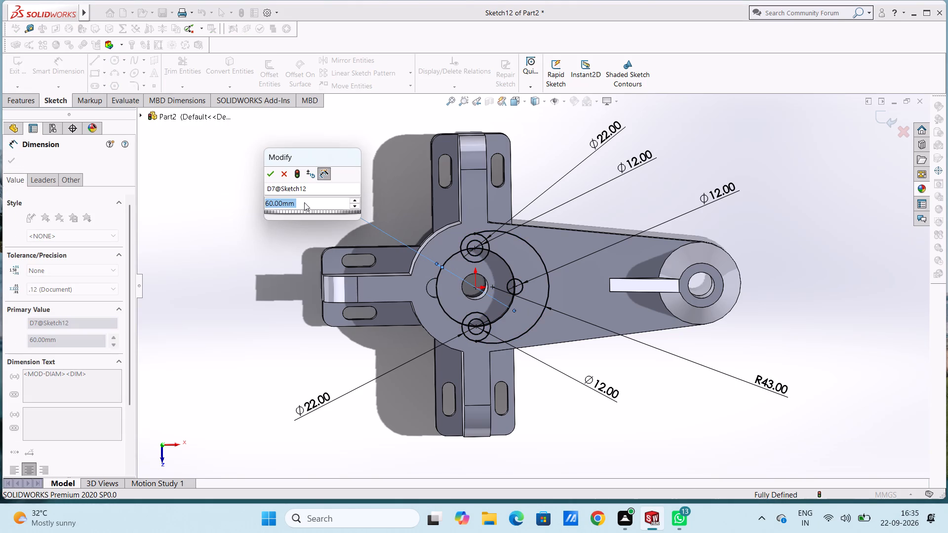
left_click(270, 172)
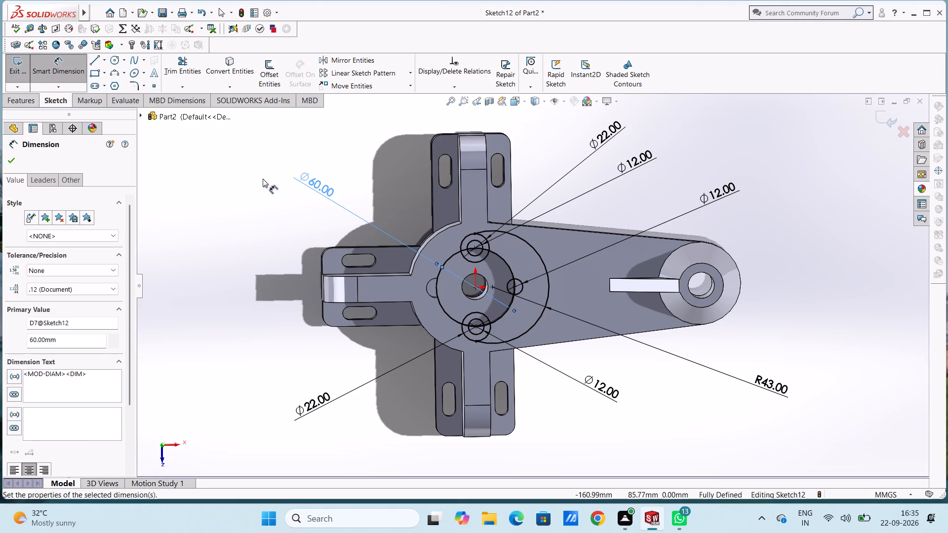
left_click(263, 179)
key("Escape")
key("Escape")
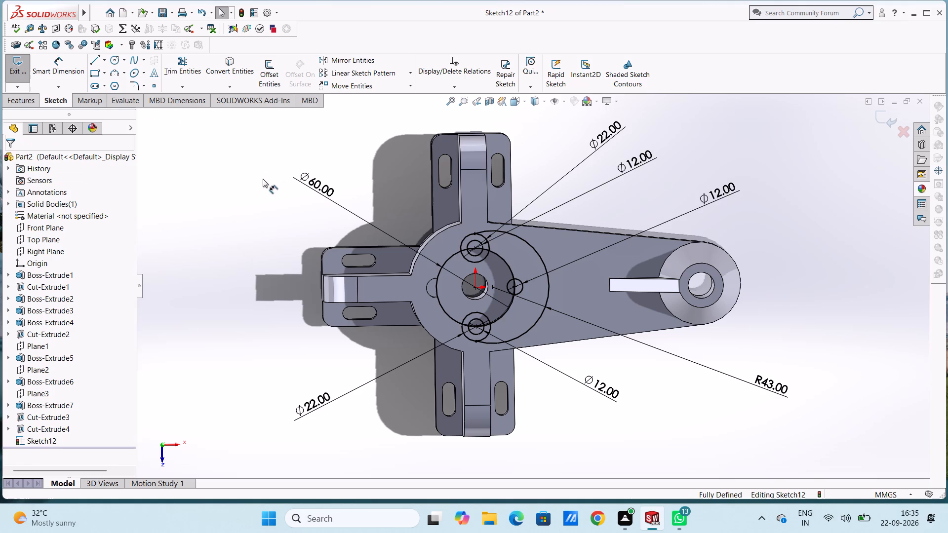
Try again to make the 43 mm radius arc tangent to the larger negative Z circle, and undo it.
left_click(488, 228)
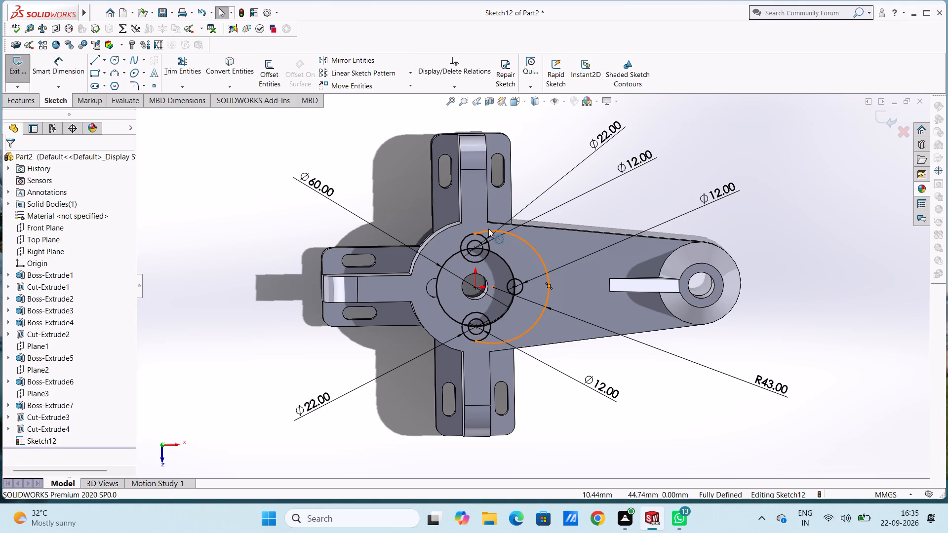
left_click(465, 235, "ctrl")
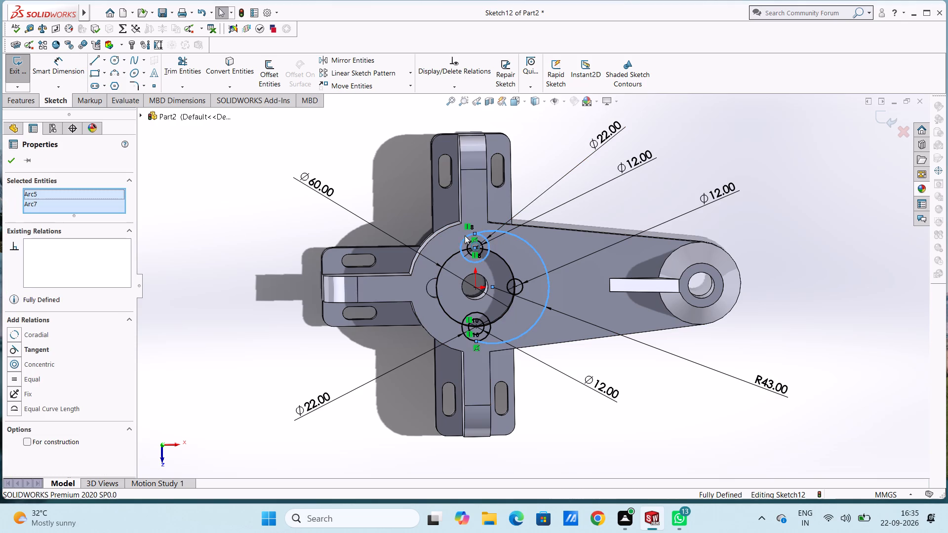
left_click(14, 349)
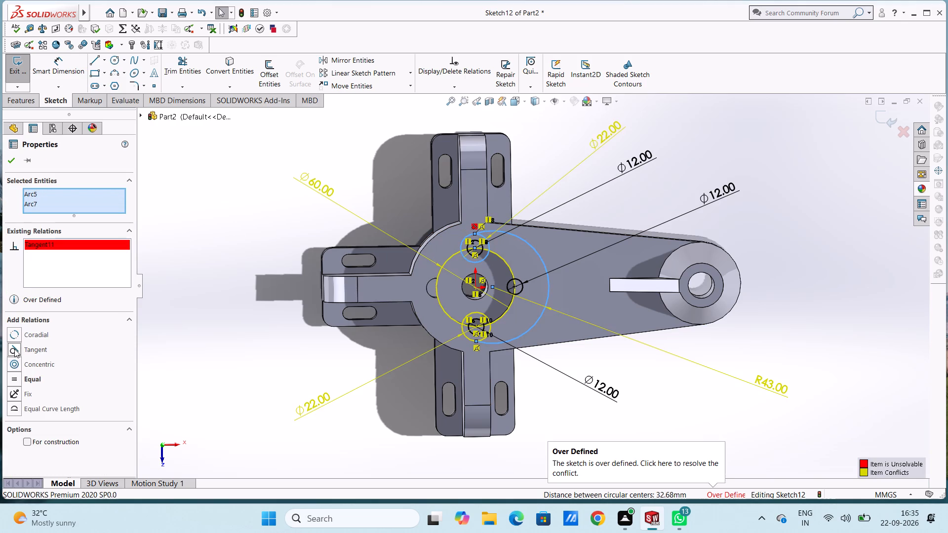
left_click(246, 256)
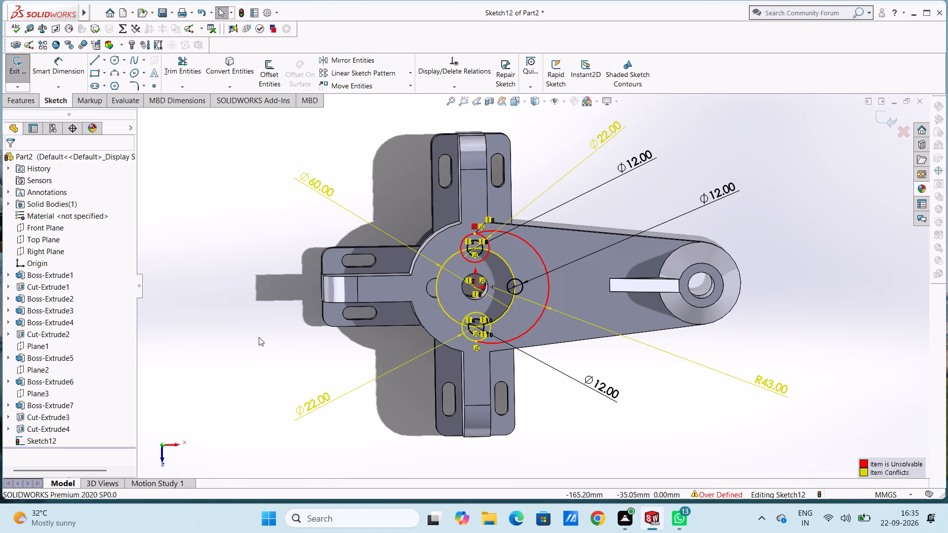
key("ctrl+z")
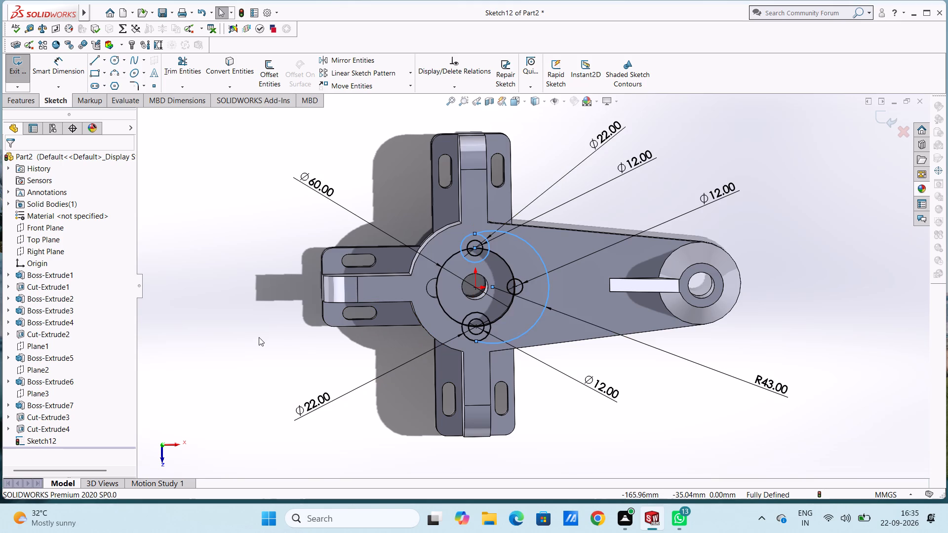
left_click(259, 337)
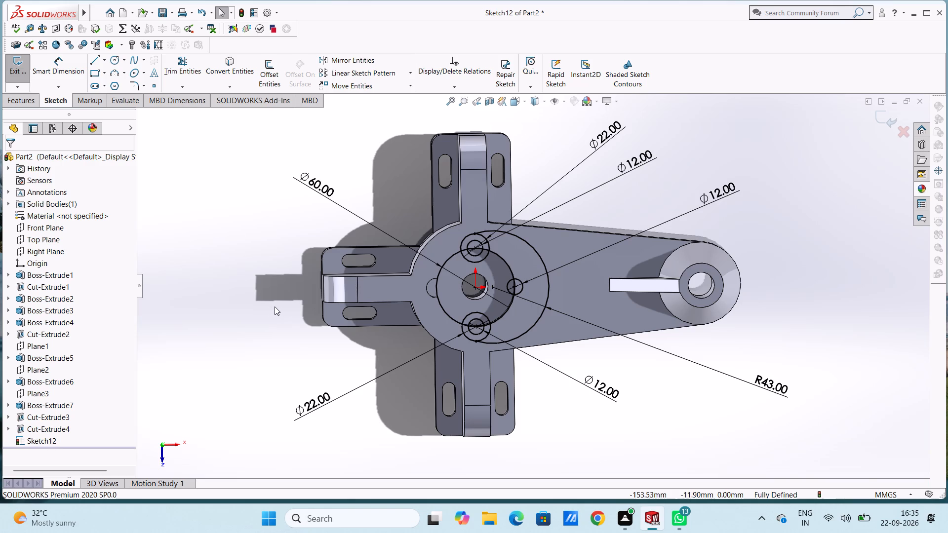
Draw a three-point arc of 19 mm radius between the innermost points of the two 22 mm circles, bulging toward the tapered arm.
left_click(116, 73)
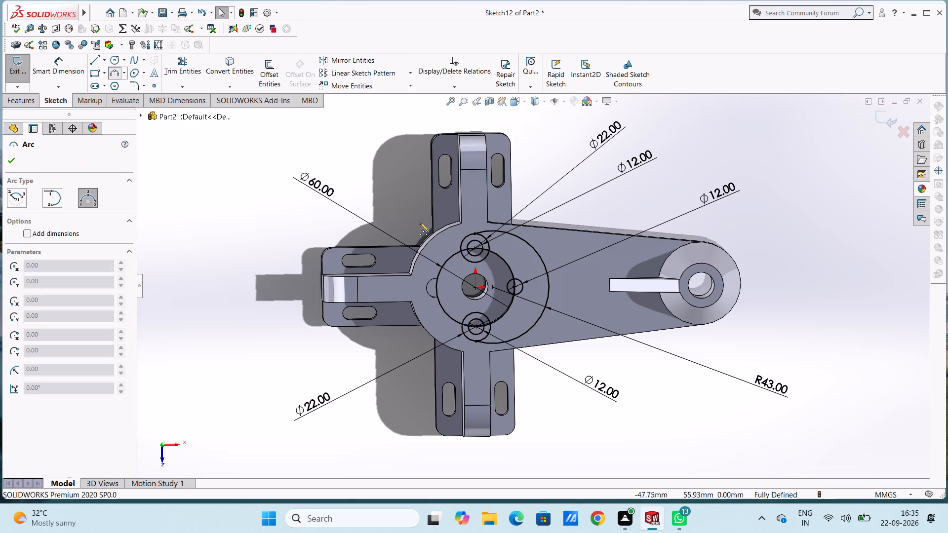
left_click(474, 264)
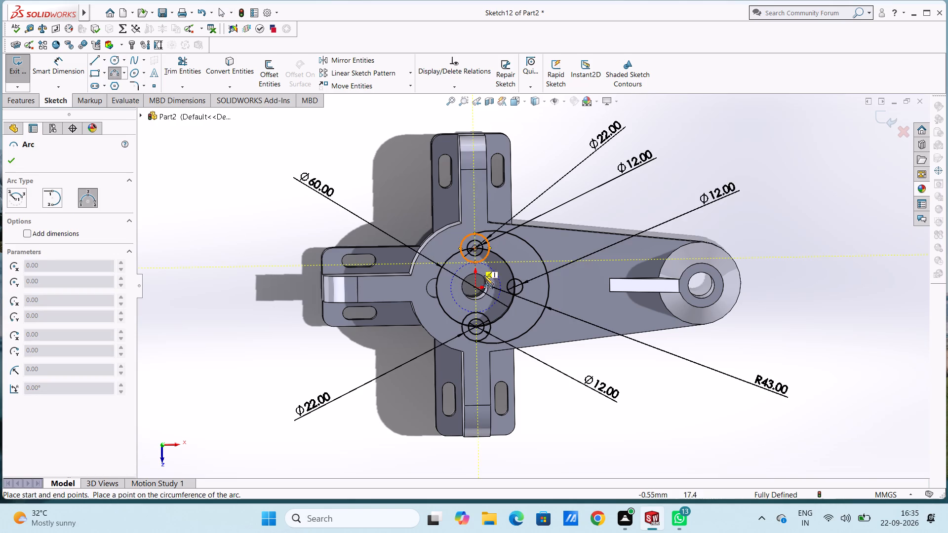
left_click(474, 311)
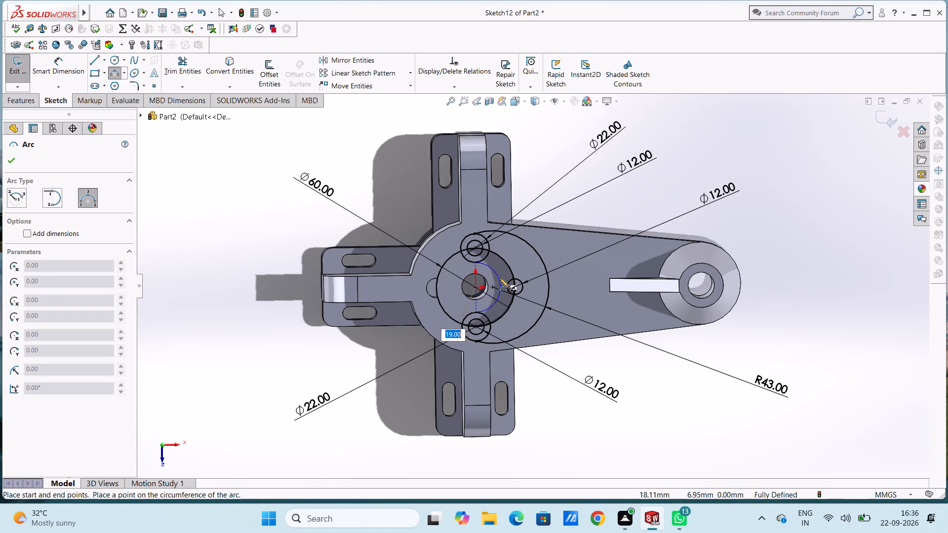
left_click(499, 278)
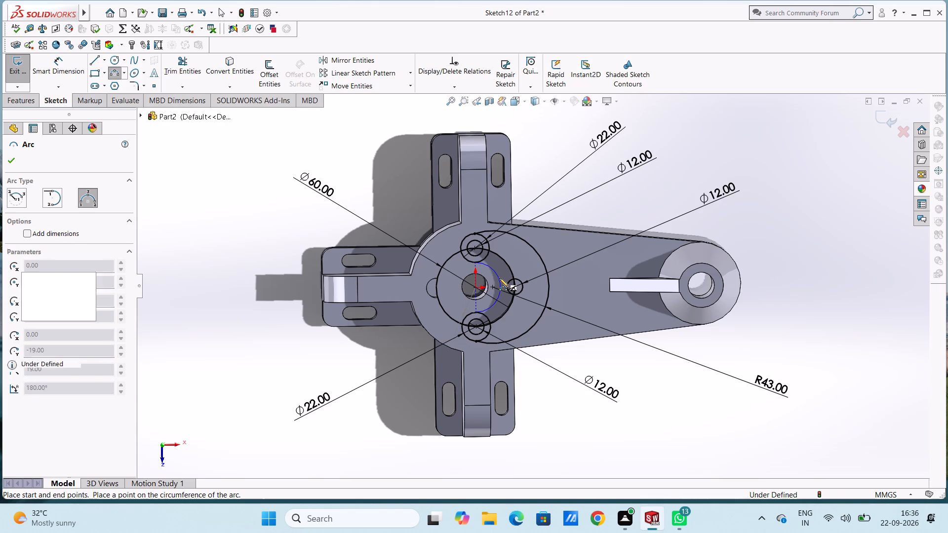
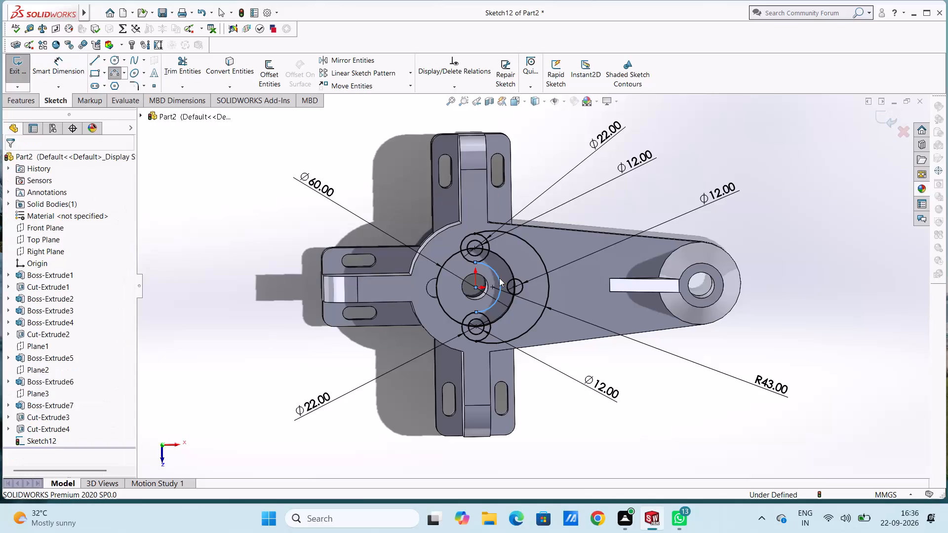
Dimension the radius of the inner arc that joins the innermost points of the two 22 mm circles.
key("Escape")
key("Escape")
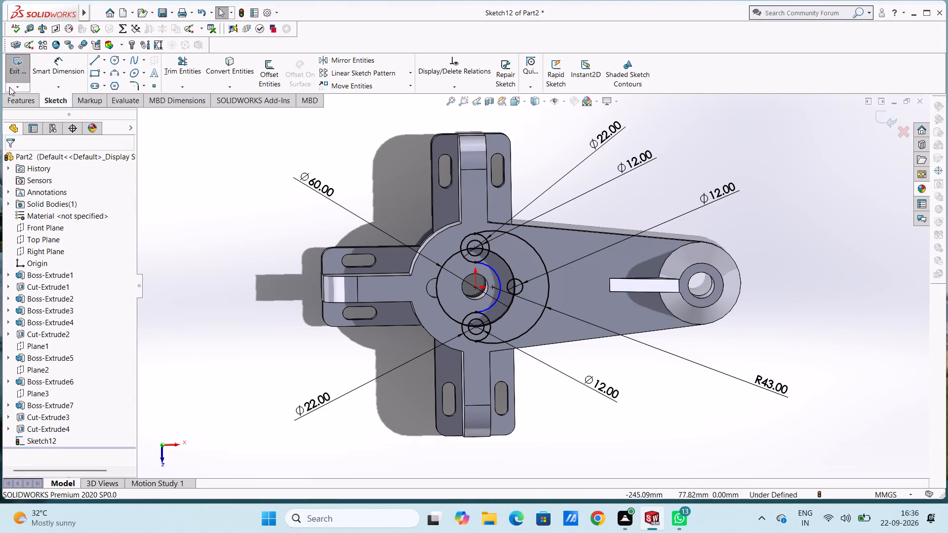
left_click(43, 70)
left_click(496, 276)
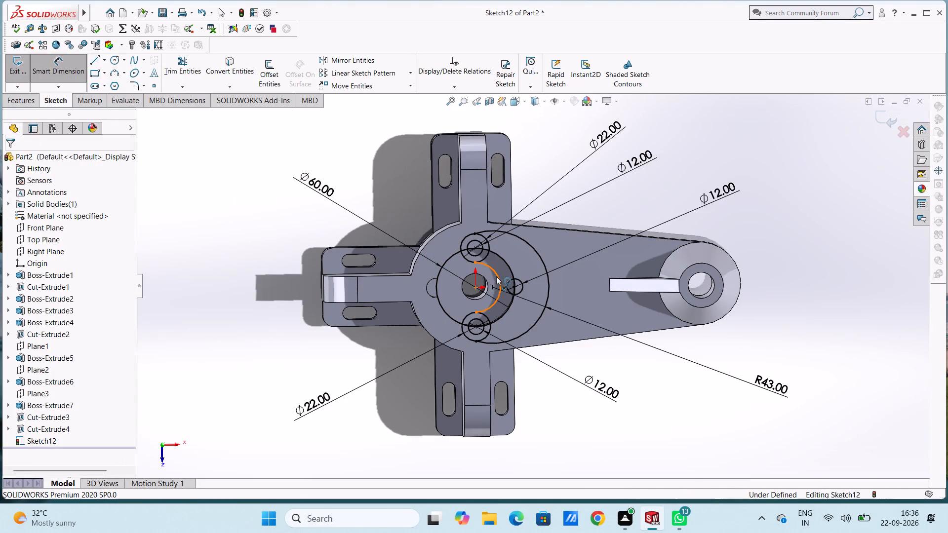
left_click(767, 157)
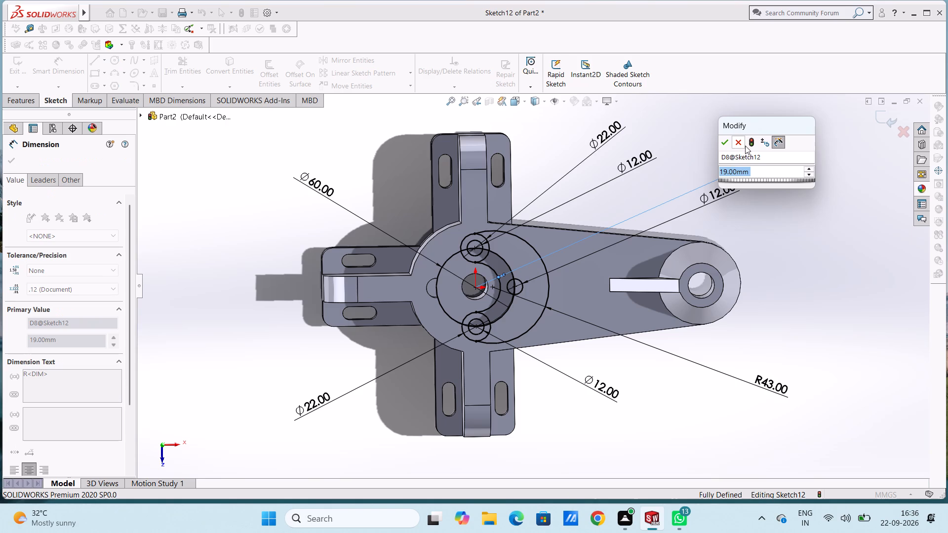
left_click(724, 143)
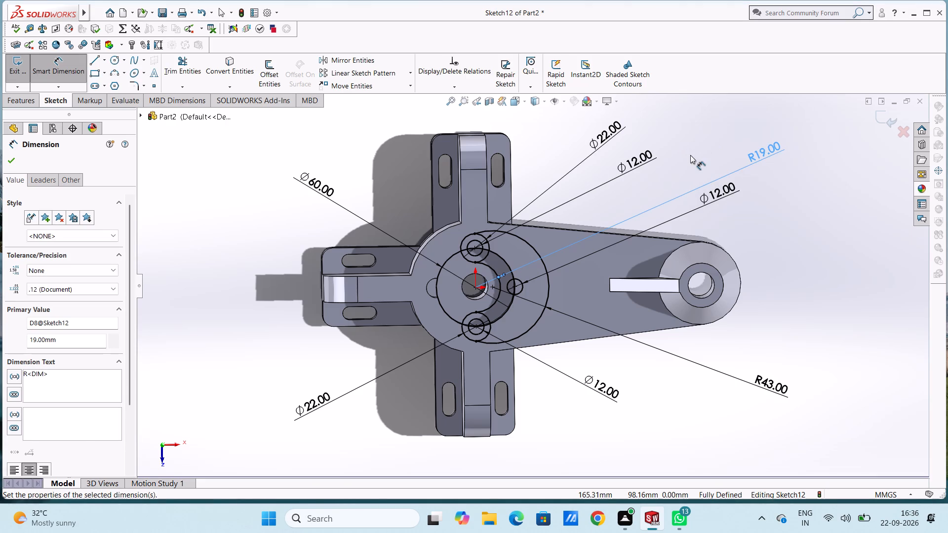
key("Escape")
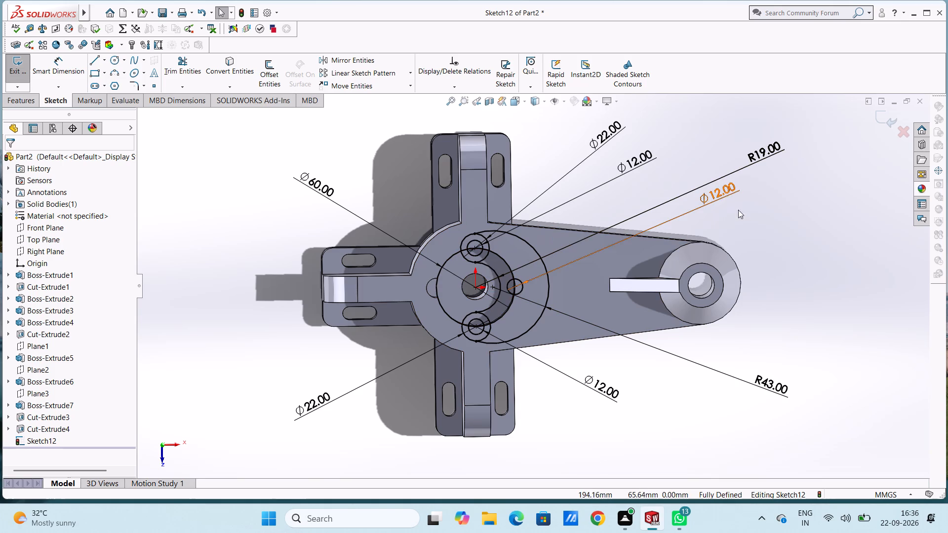
Delete the 43 mm radius dimension and the outer arc it belongs to.
left_click(773, 385)
key("Delete")
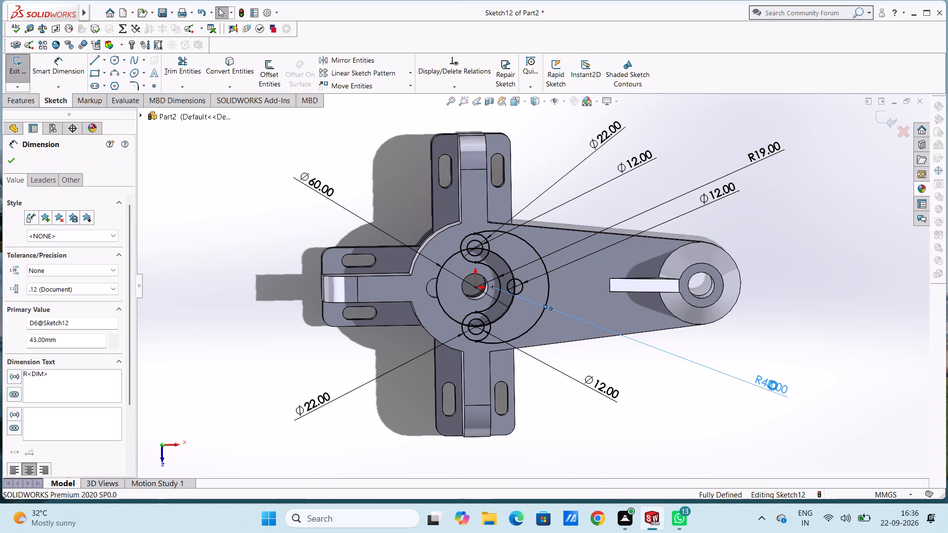
left_click(546, 305)
key("Delete")
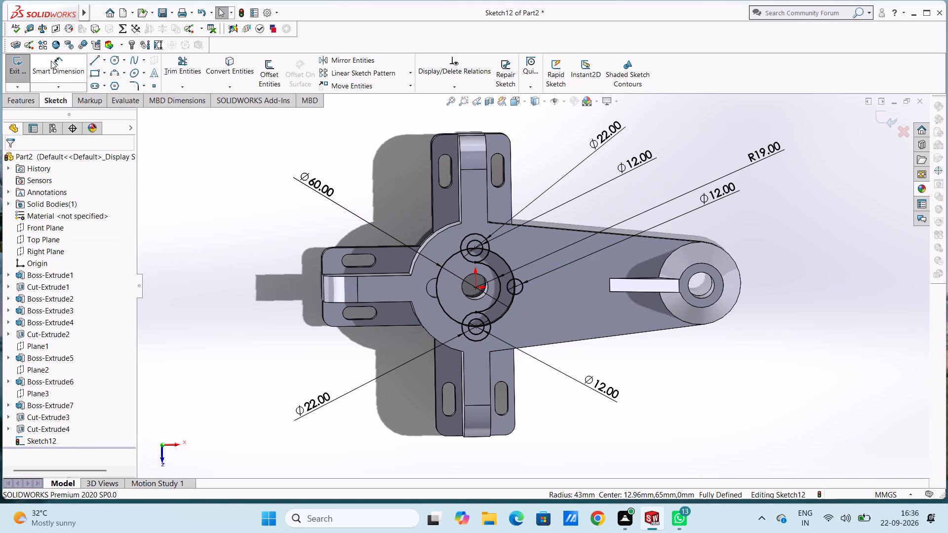
Draw a three-point arc of 41 mm radius between the outermost points of the two 22 mm circles, bulging toward the tapered arm.
left_click(112, 72)
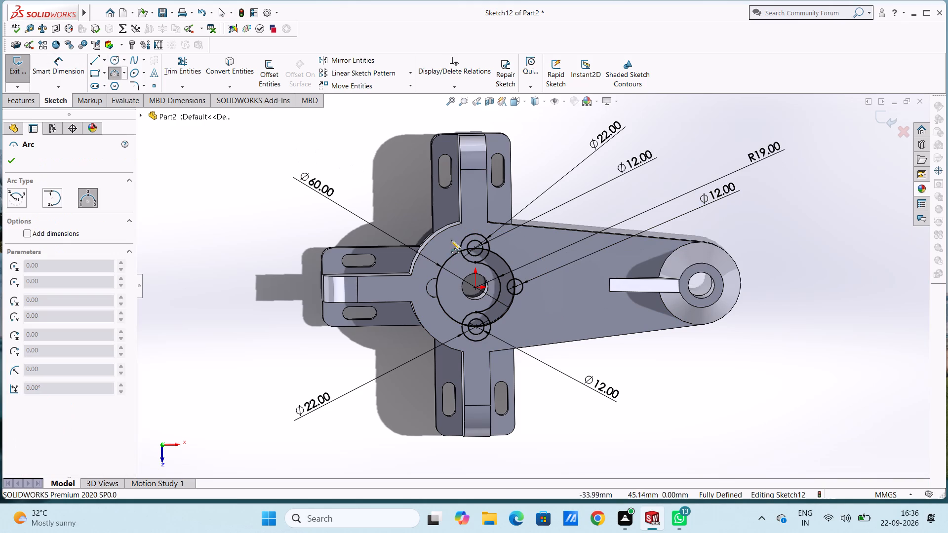
left_click(476, 234)
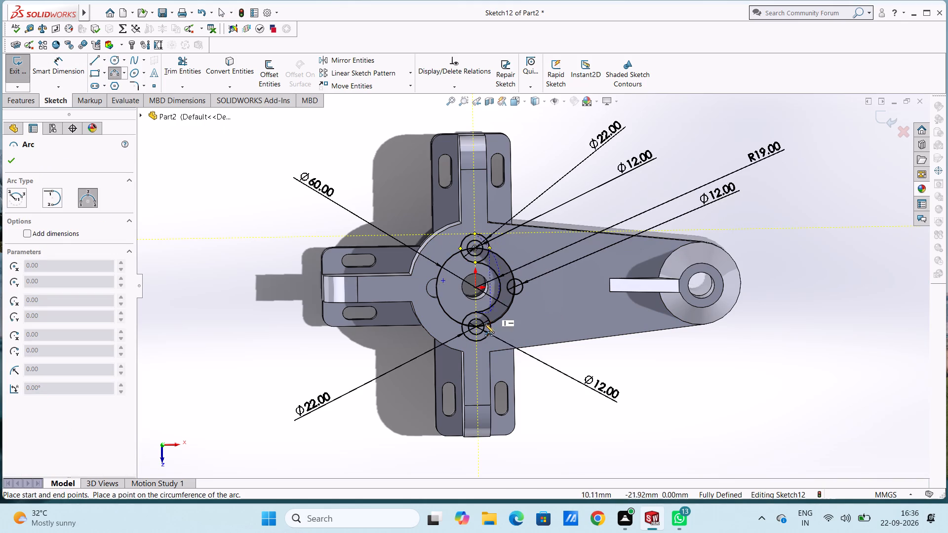
left_click(476, 342)
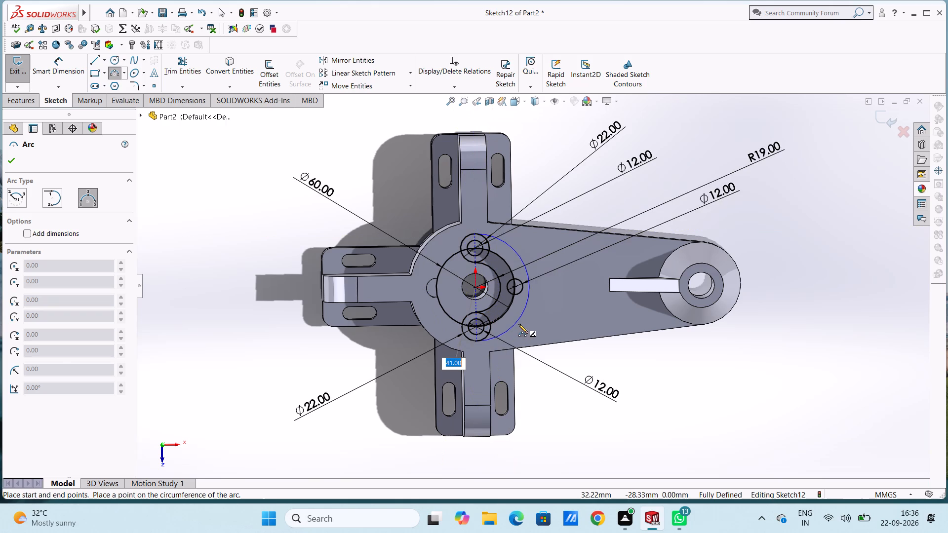
left_click(518, 324)
key("Escape")
key("Escape")
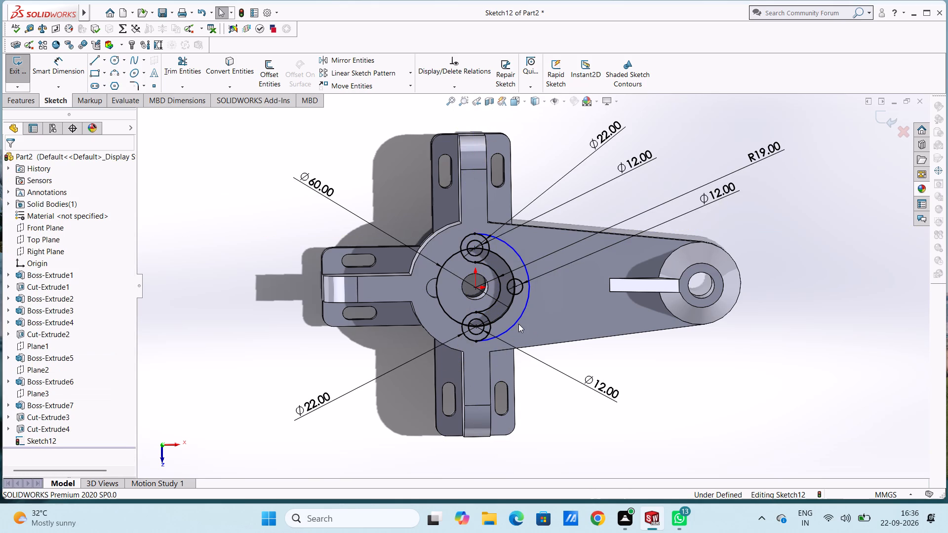
Dimension the radius of the new outer arc.
left_click(82, 65)
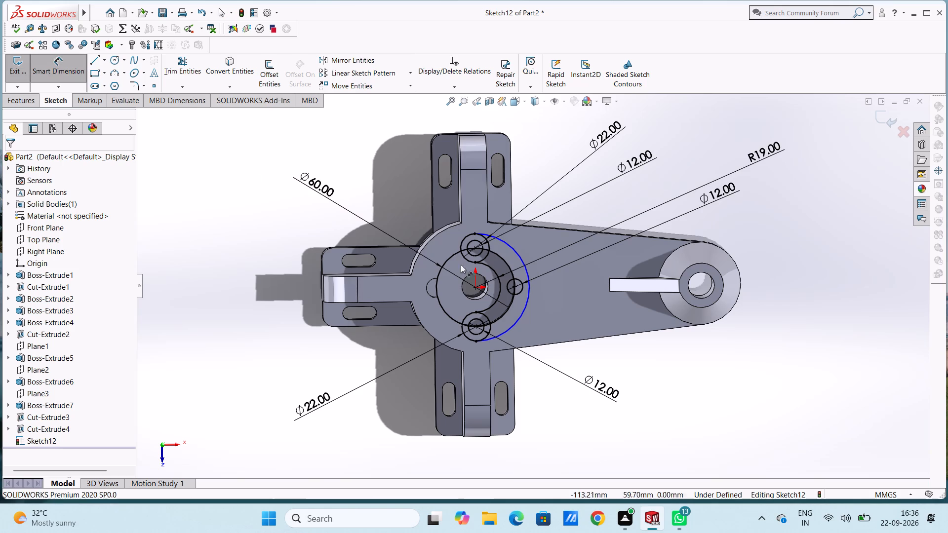
left_click(524, 306)
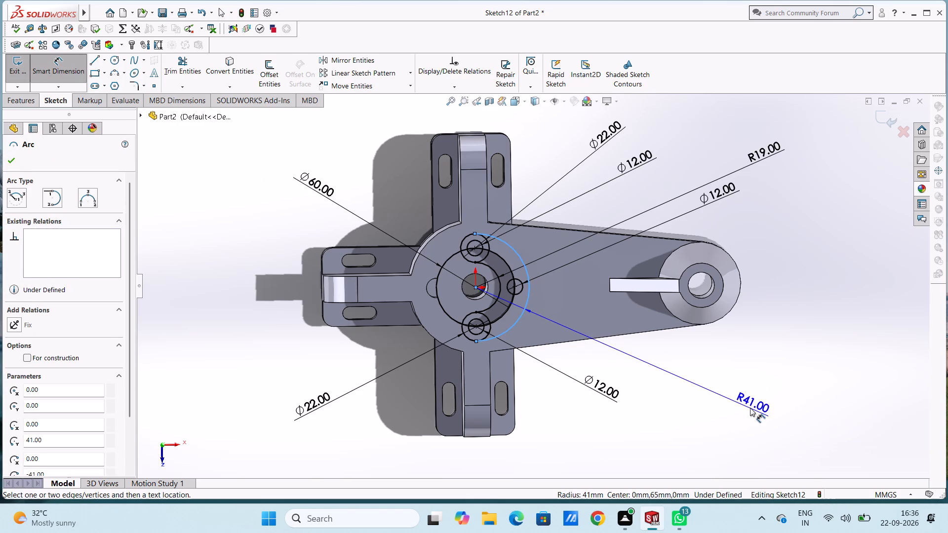
left_click(750, 408)
left_click(708, 392)
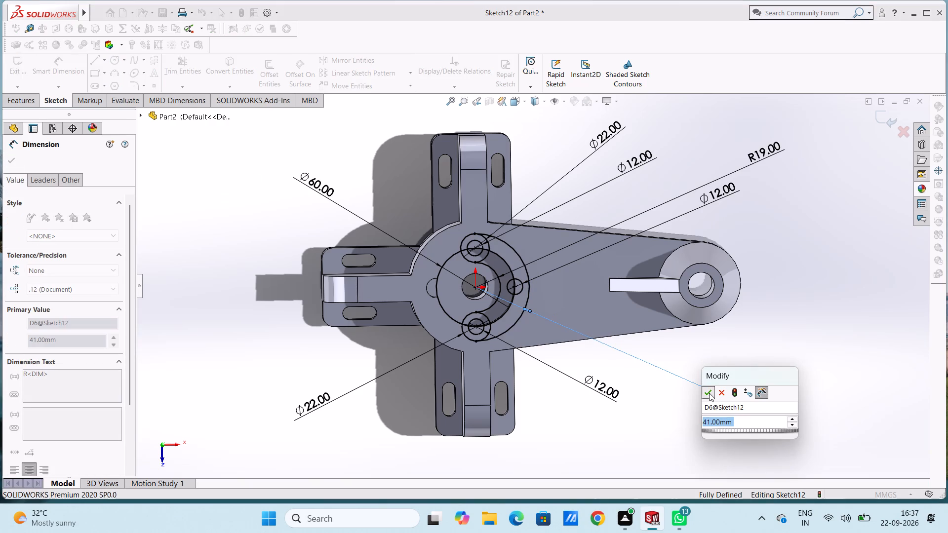
key("Escape")
key("Escape")
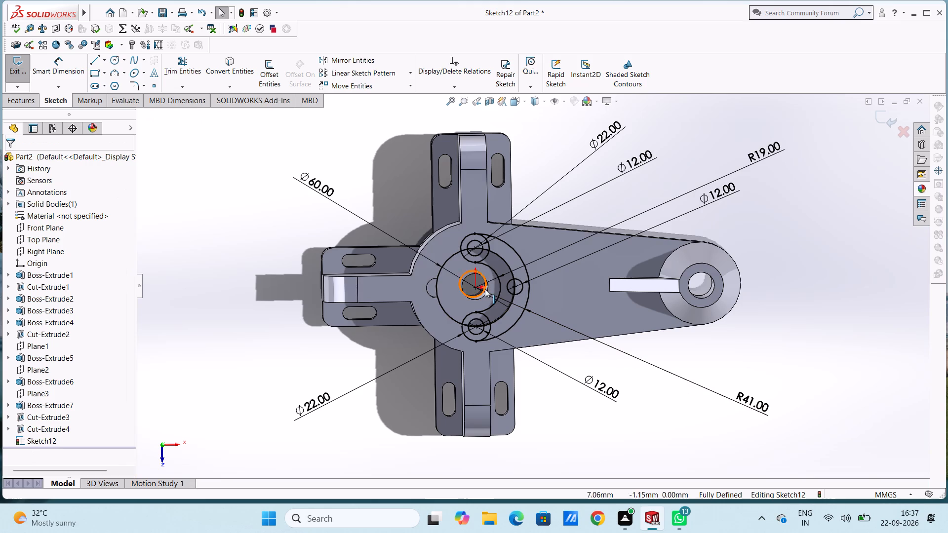
Trim away every segment of the 60 mm circle, including the pieces crossing the 22 mm and 12 mm circles.
left_click(187, 70)
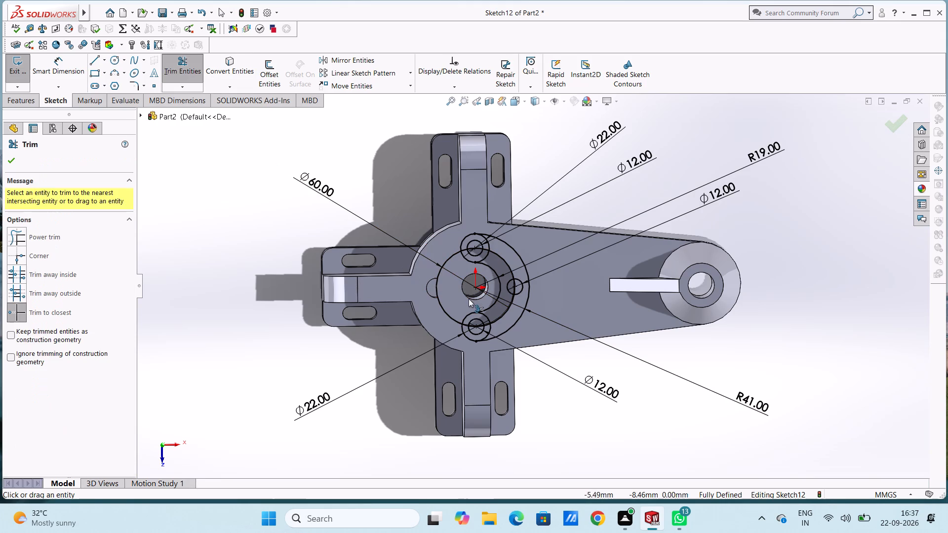
left_click(441, 274)
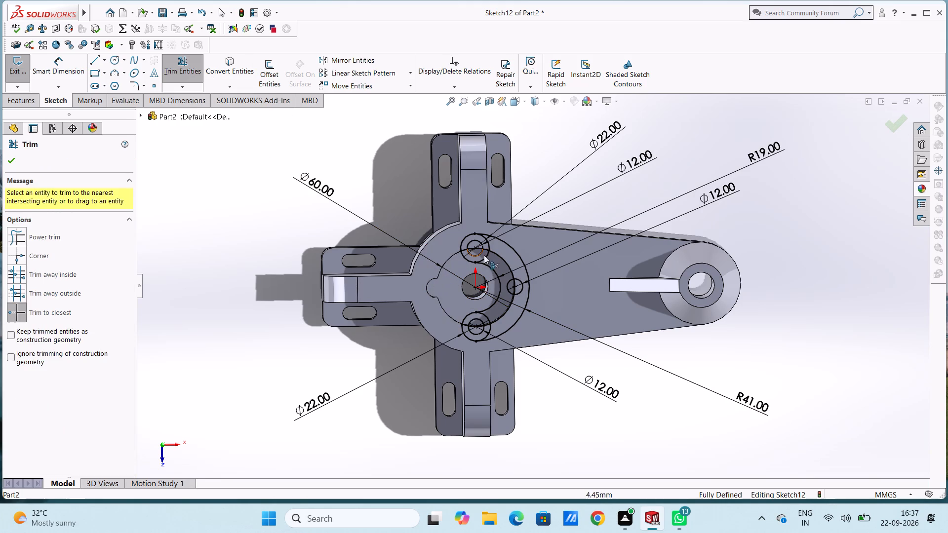
scroll(490, 249, "down", 6)
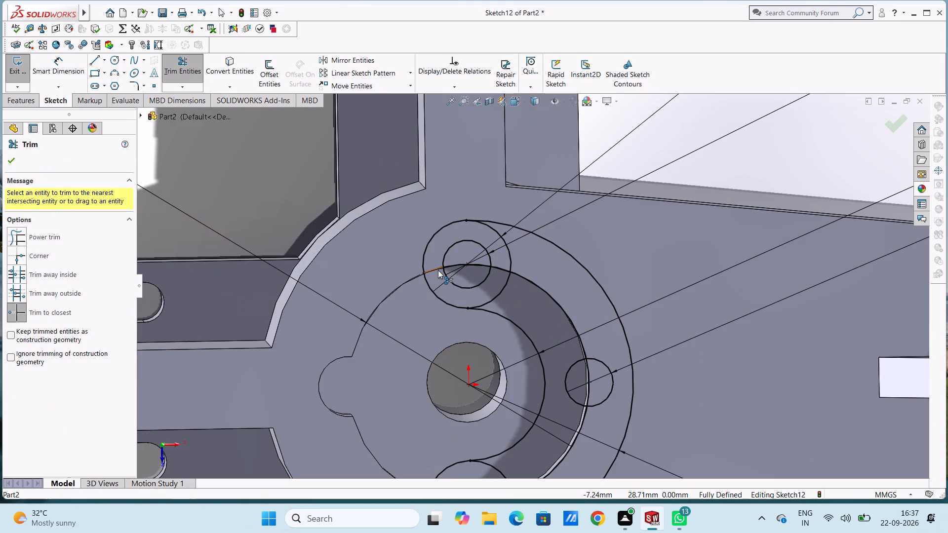
left_click(438, 270)
left_click(458, 266)
left_click(498, 267)
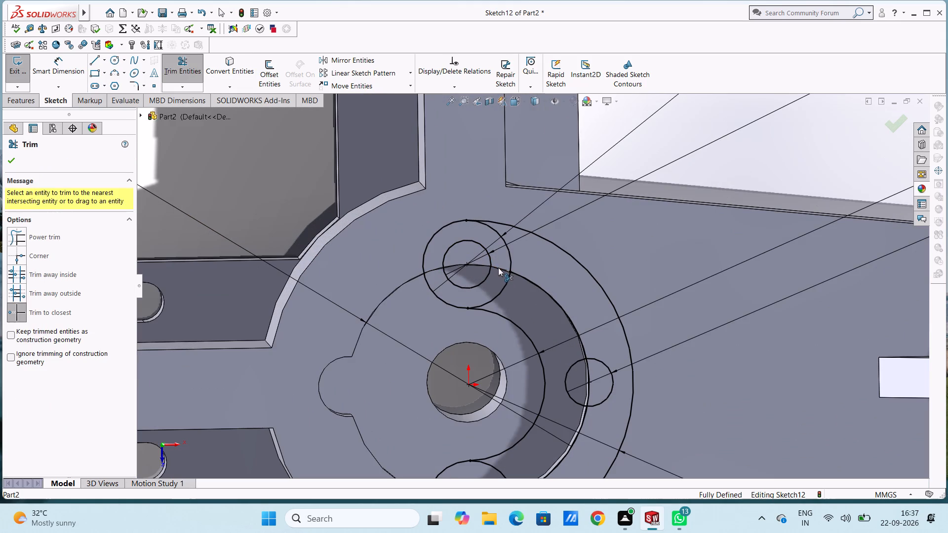
left_click(530, 280)
scroll(560, 351, "up", 3)
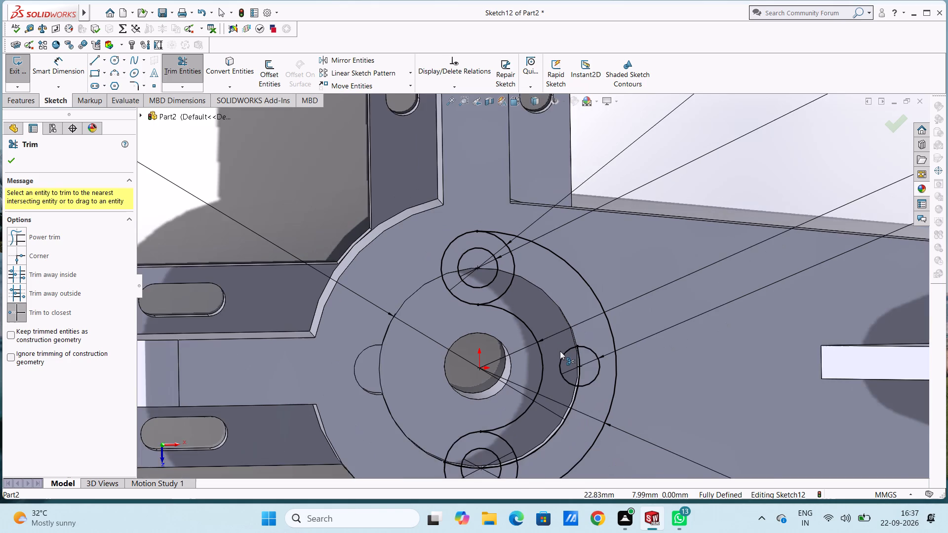
scroll(563, 353, "down", 4)
left_click(557, 294)
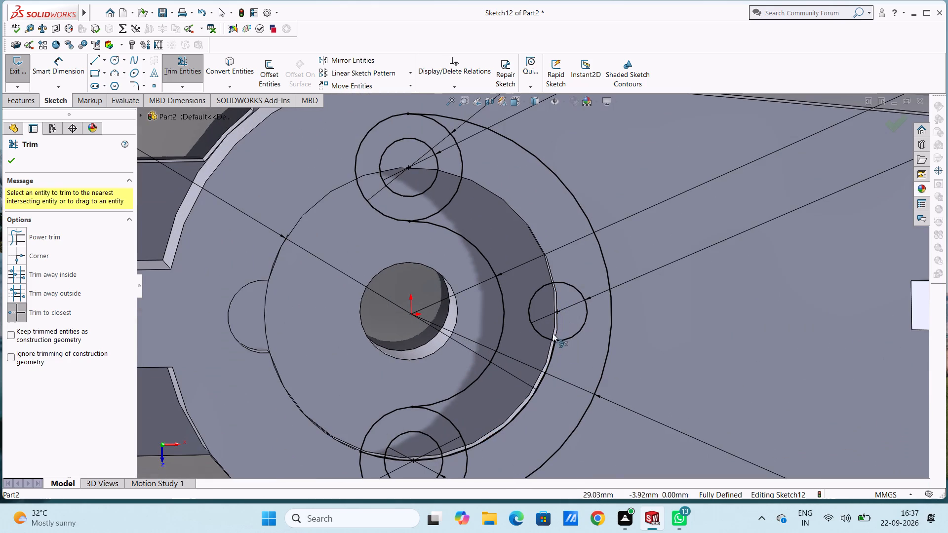
left_click(552, 348)
scroll(552, 348, "up", 4)
scroll(461, 373, "down", 3)
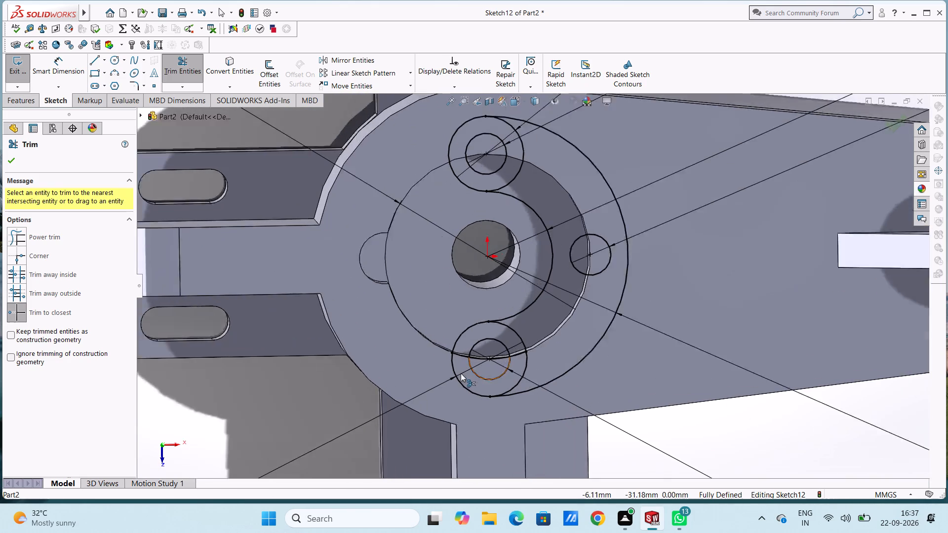
scroll(461, 373, "down", 1)
left_click(469, 339)
left_click(496, 343)
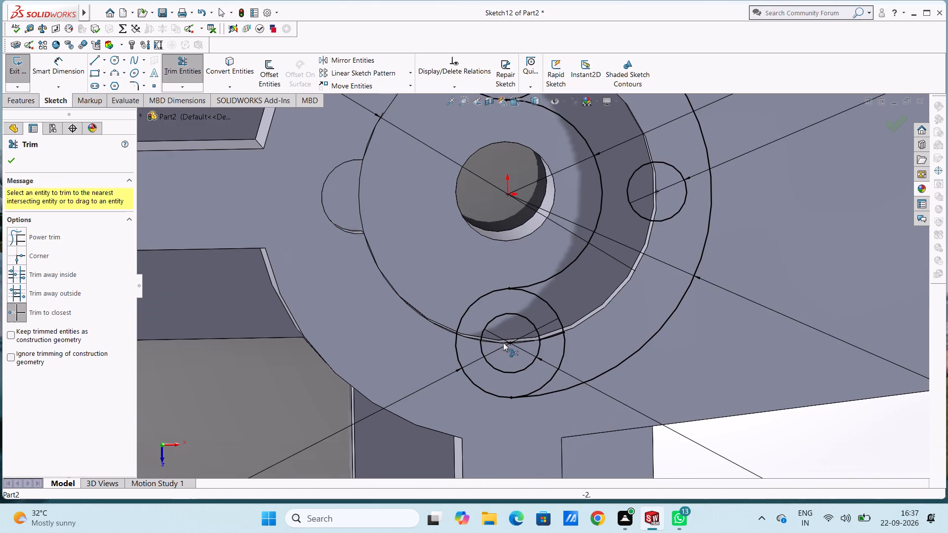
left_click(544, 338)
scroll(544, 338, "up", 6)
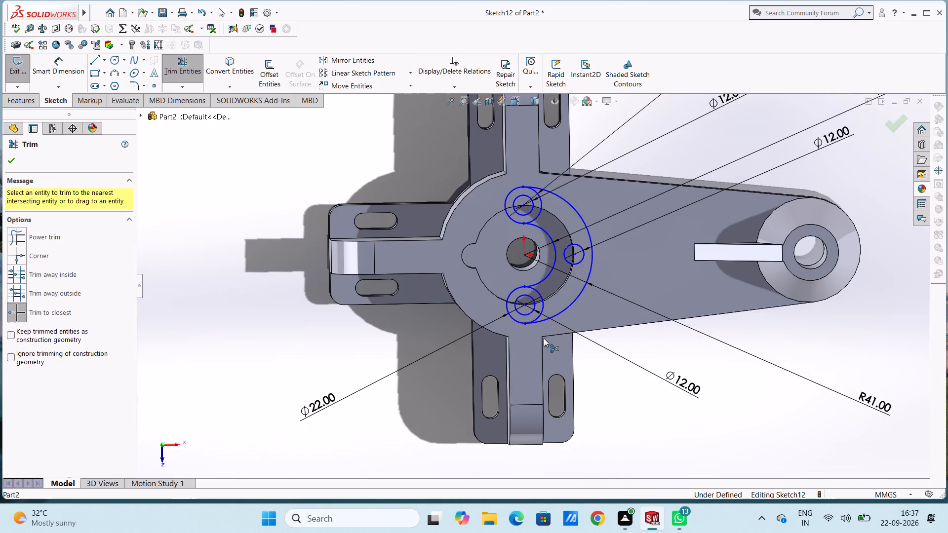
key("Escape")
key("Escape")
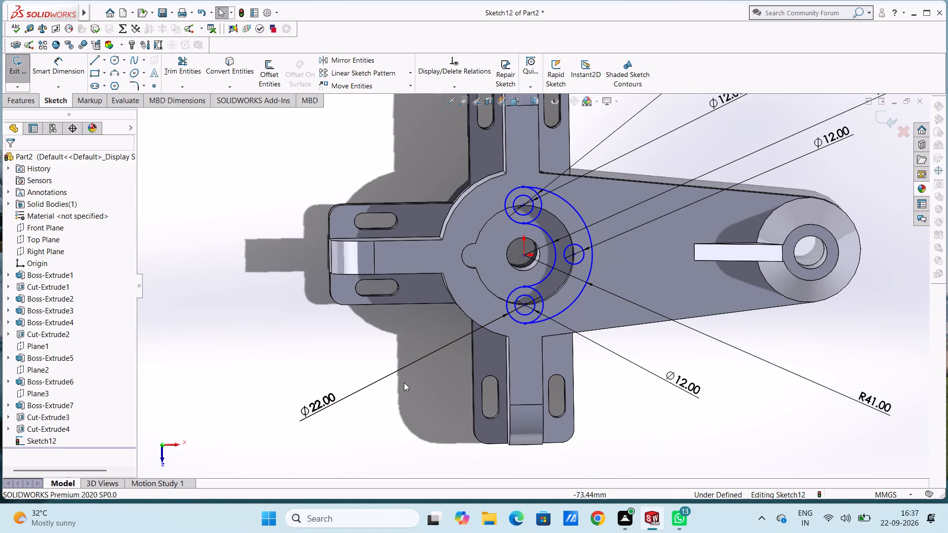
Trim the arm-side halves of both 22 mm circles to leave one closed arc-shaped outline with rounded ends.
middle_click_drag(415, 395, 417, 352)
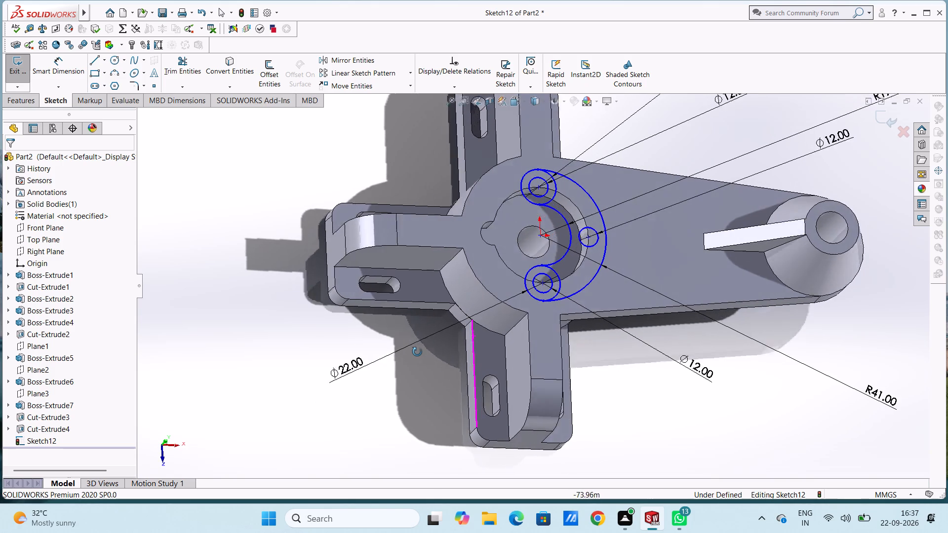
middle_click_drag(417, 352, 412, 350)
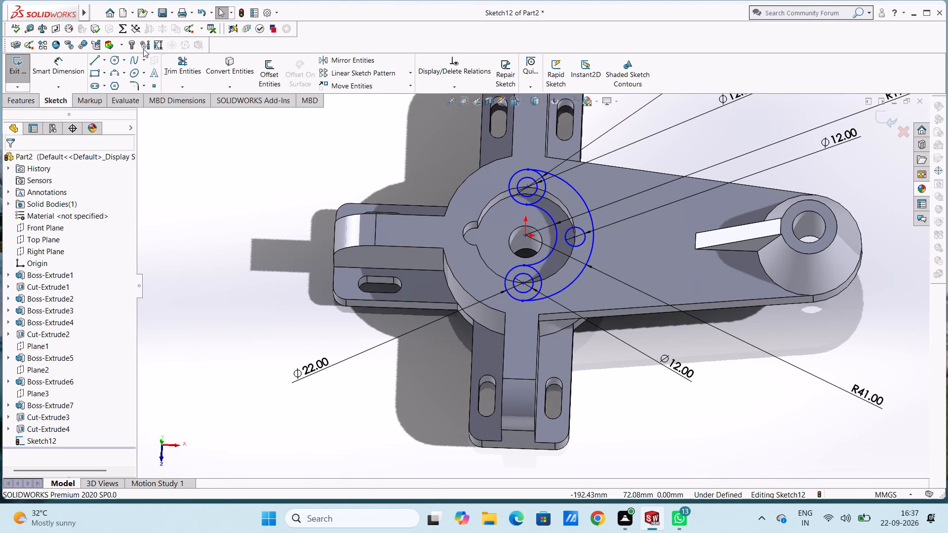
left_click(176, 65)
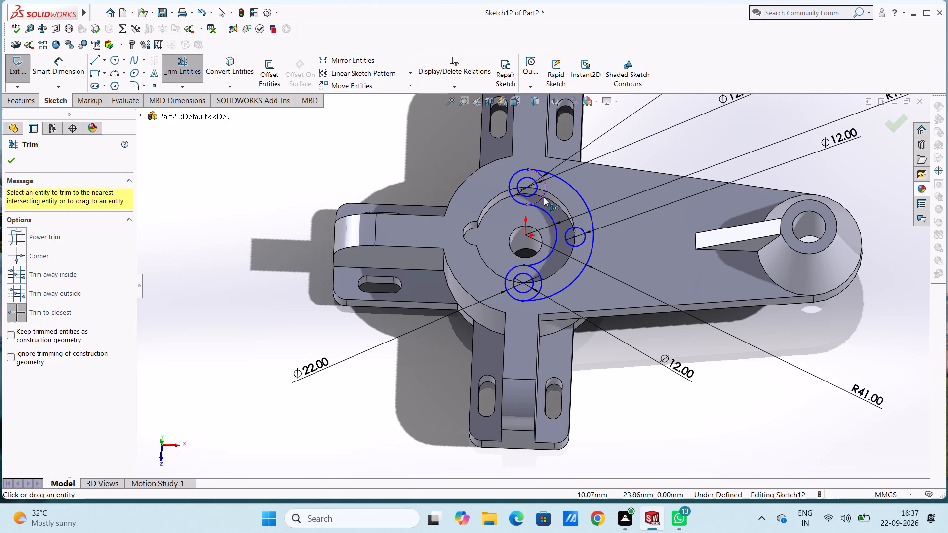
left_click(544, 197)
left_click(540, 284)
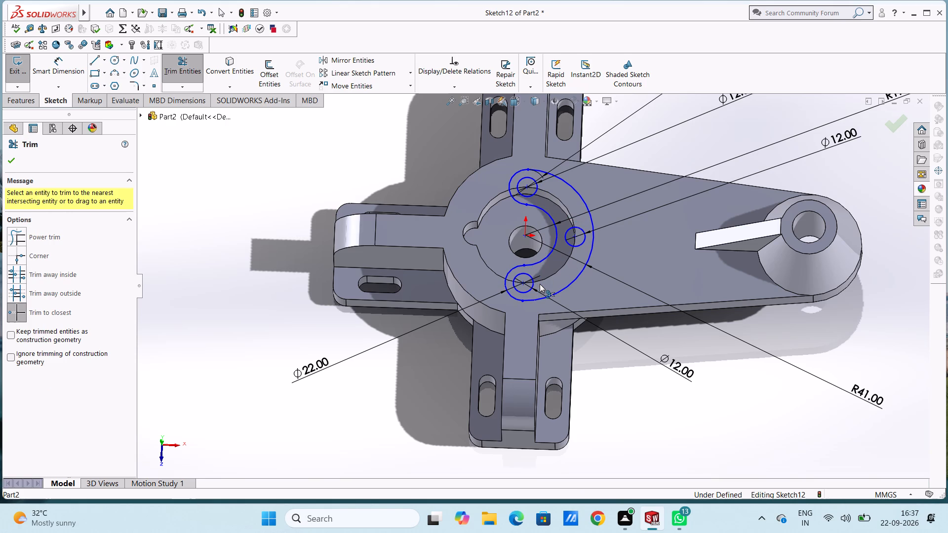
key("Escape")
key("Escape")
key("Escape")
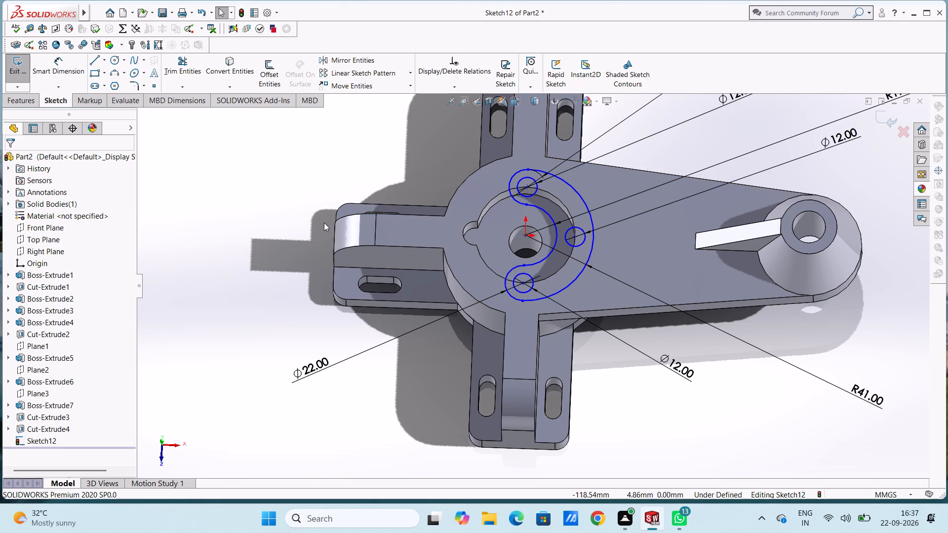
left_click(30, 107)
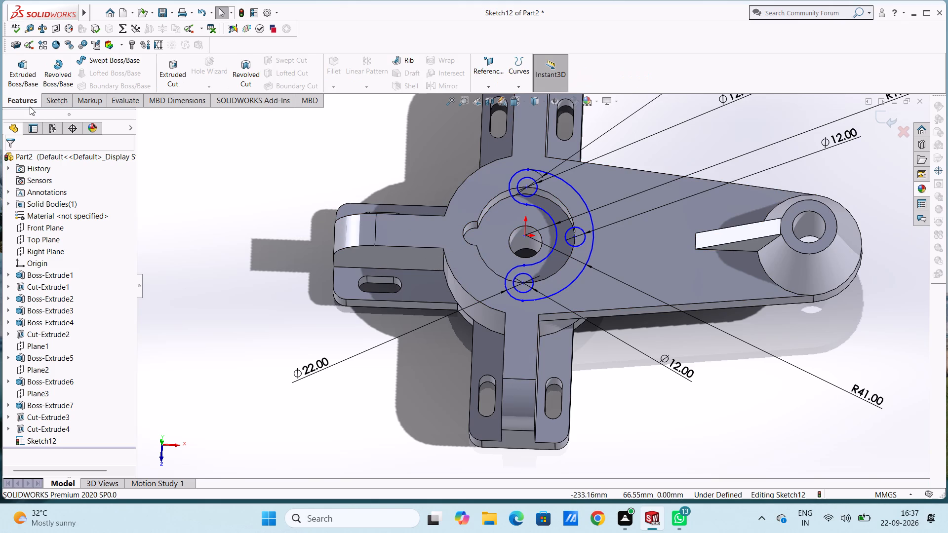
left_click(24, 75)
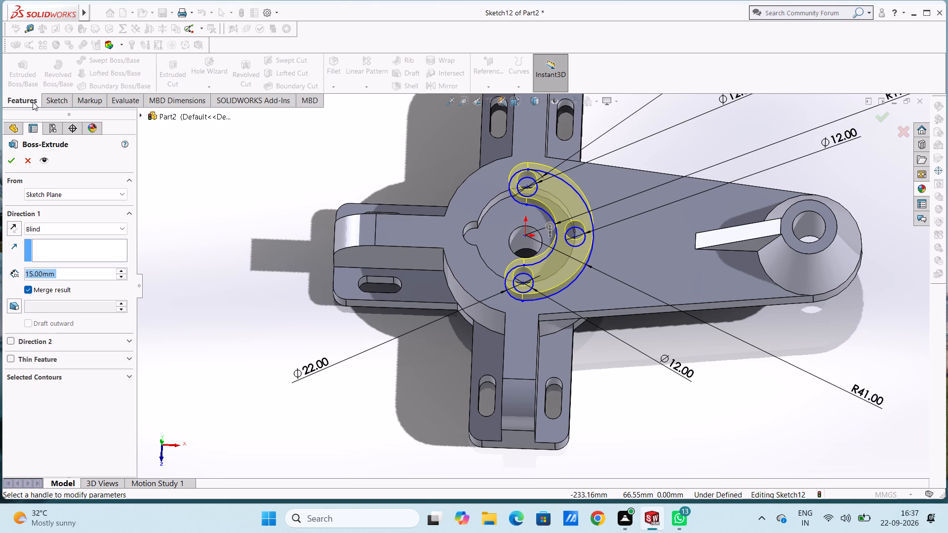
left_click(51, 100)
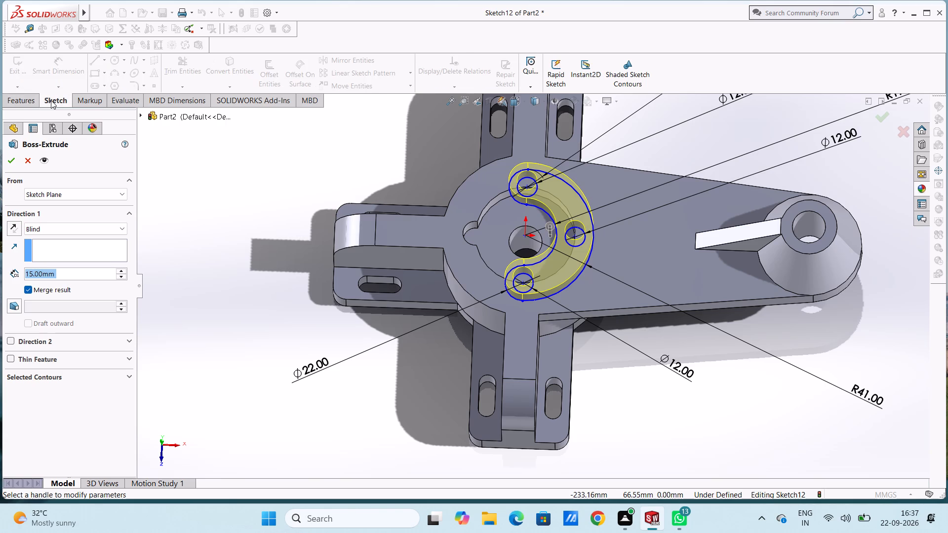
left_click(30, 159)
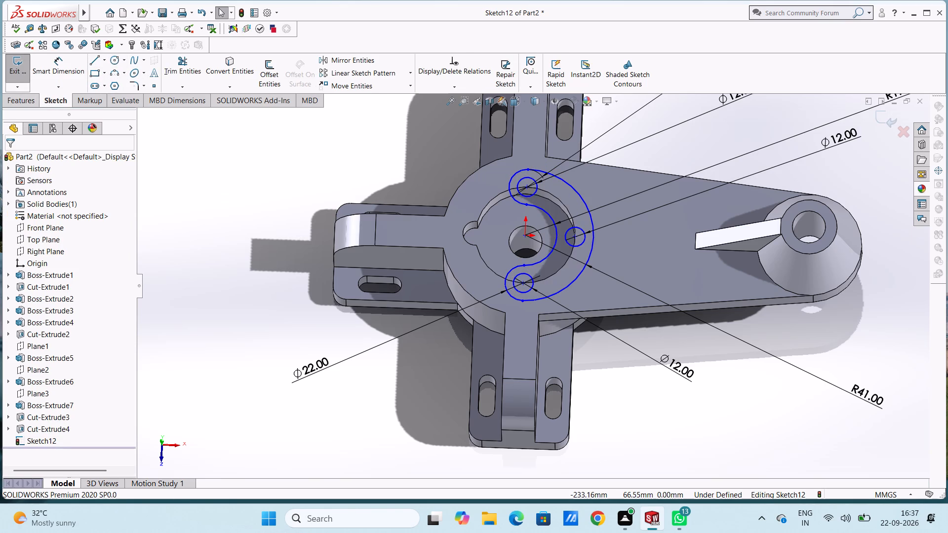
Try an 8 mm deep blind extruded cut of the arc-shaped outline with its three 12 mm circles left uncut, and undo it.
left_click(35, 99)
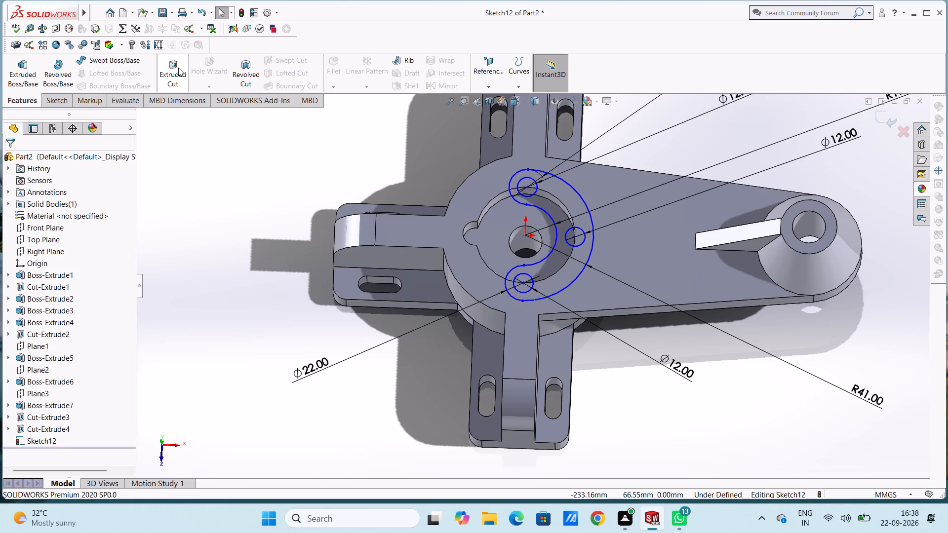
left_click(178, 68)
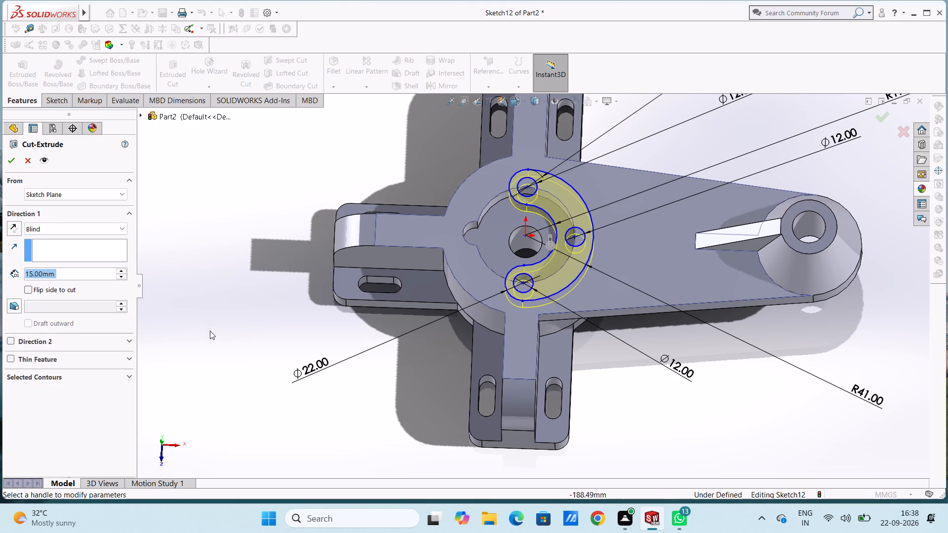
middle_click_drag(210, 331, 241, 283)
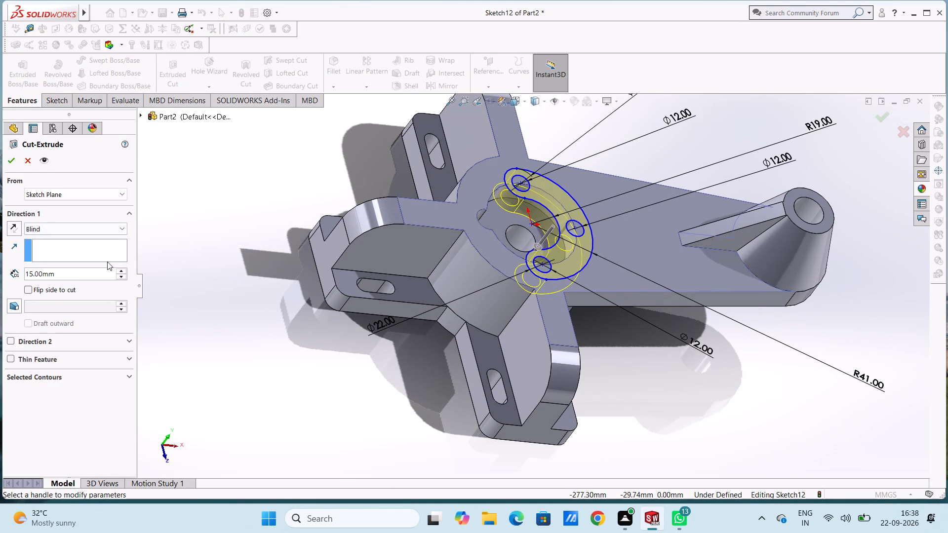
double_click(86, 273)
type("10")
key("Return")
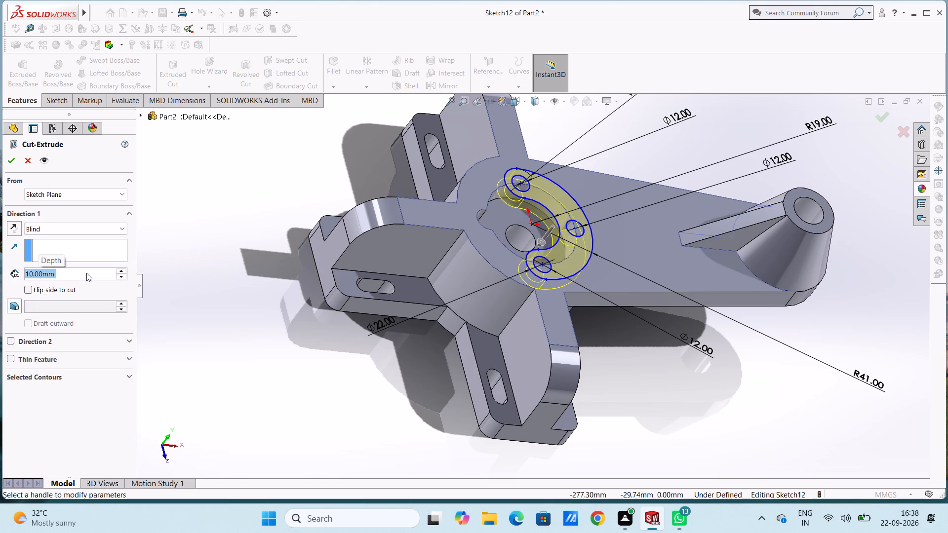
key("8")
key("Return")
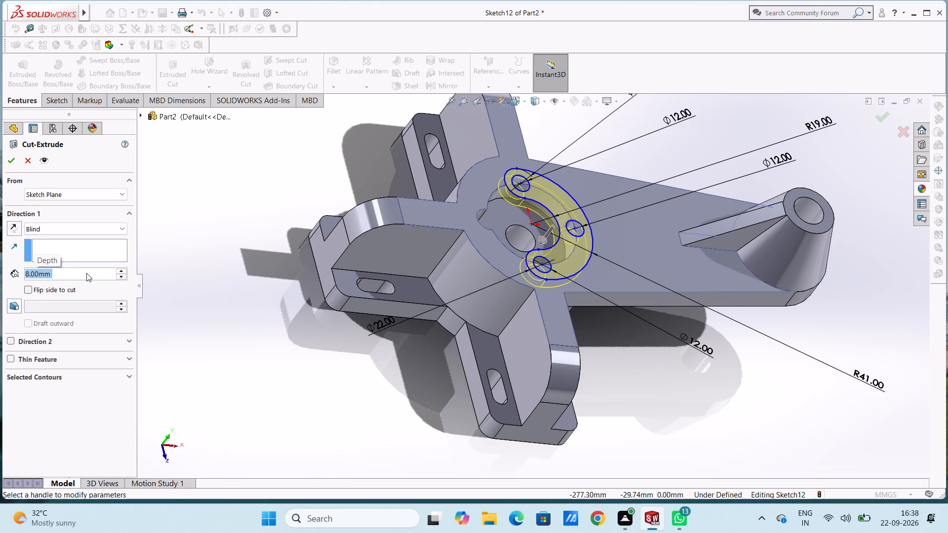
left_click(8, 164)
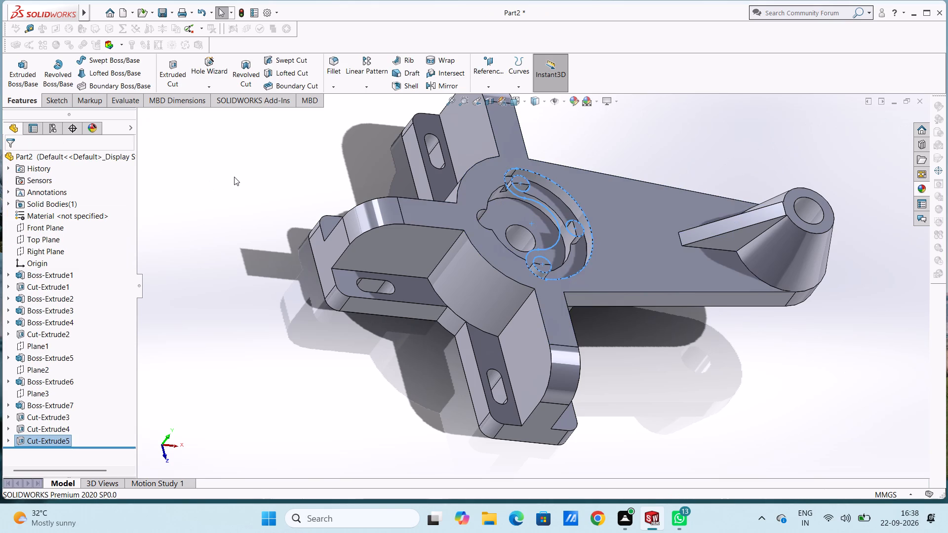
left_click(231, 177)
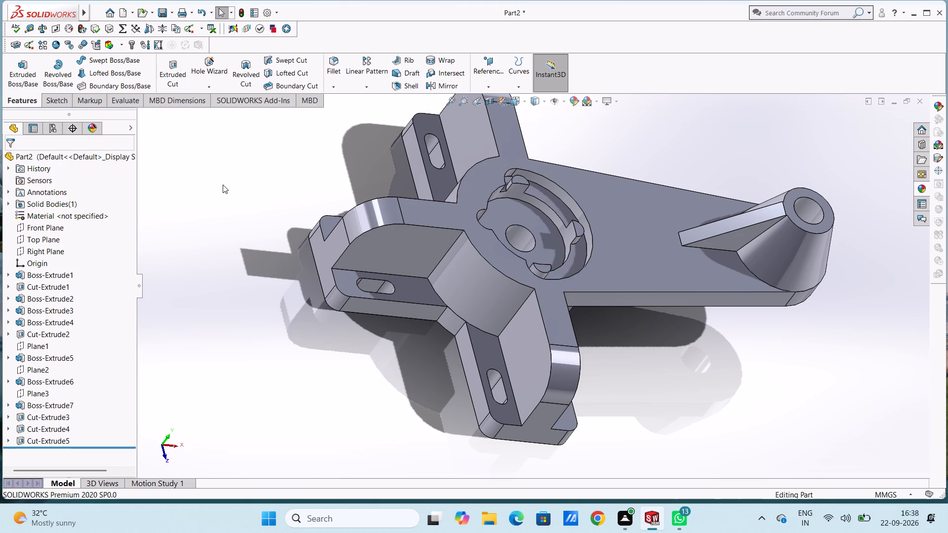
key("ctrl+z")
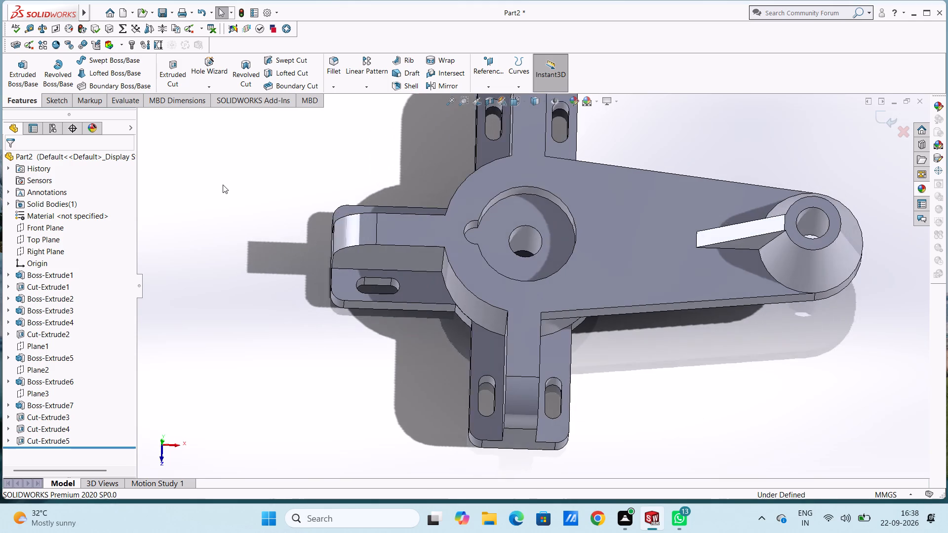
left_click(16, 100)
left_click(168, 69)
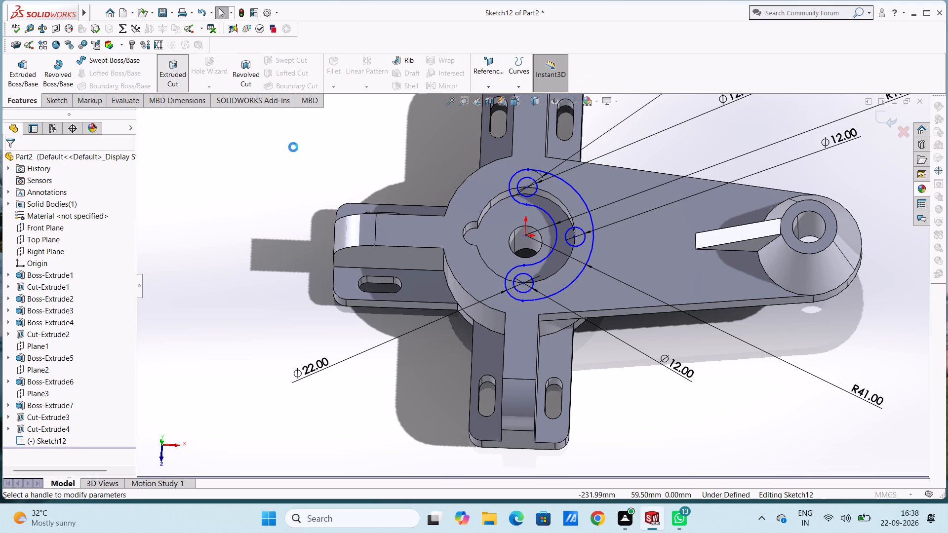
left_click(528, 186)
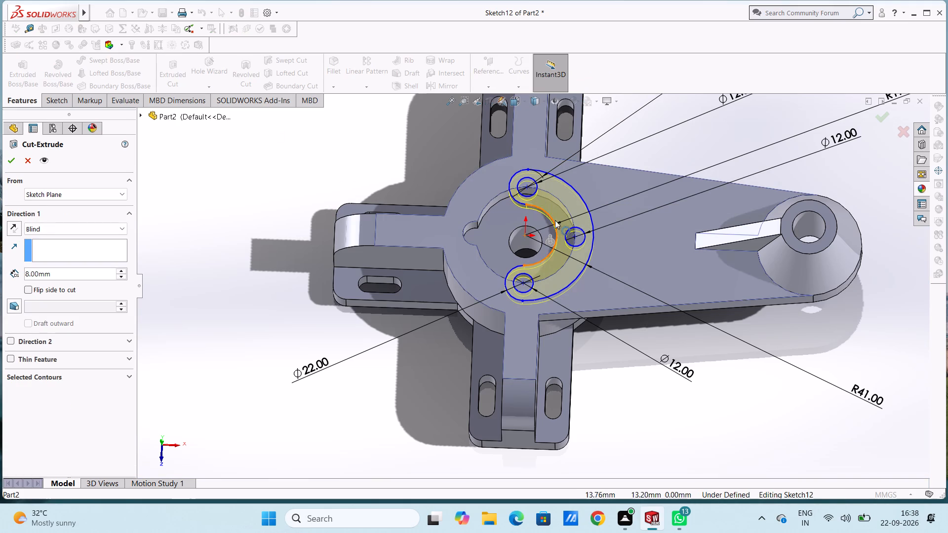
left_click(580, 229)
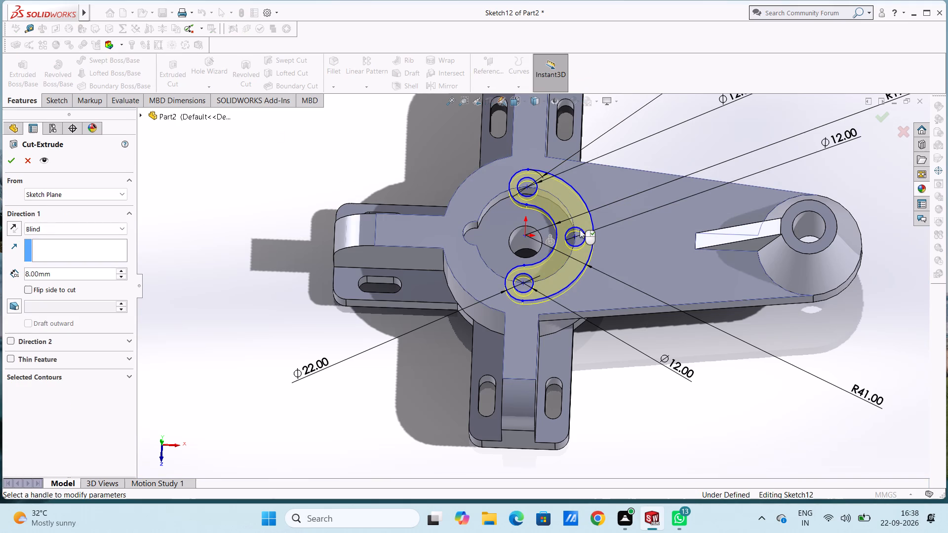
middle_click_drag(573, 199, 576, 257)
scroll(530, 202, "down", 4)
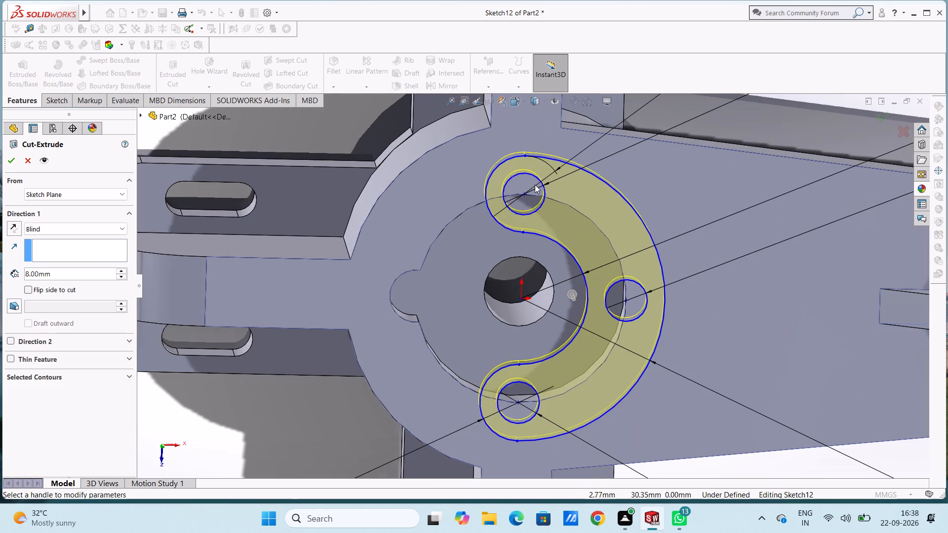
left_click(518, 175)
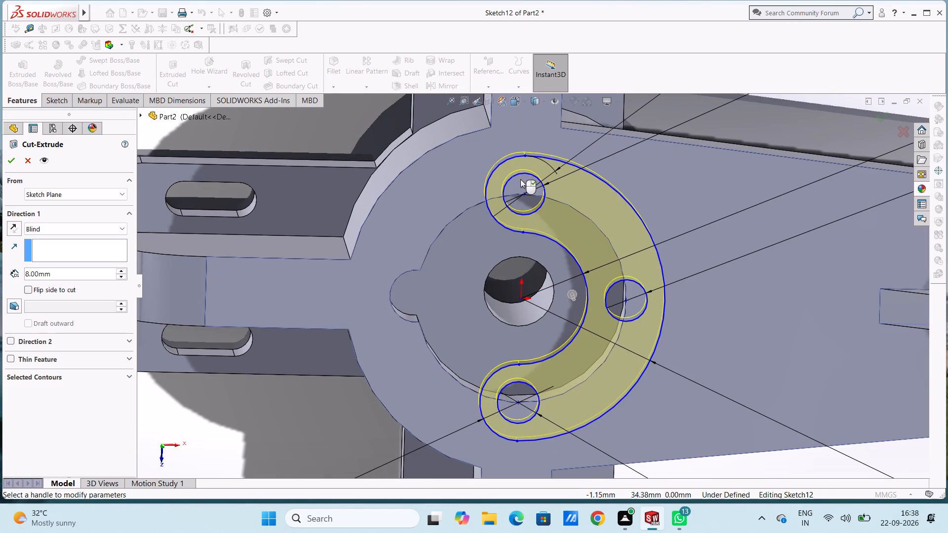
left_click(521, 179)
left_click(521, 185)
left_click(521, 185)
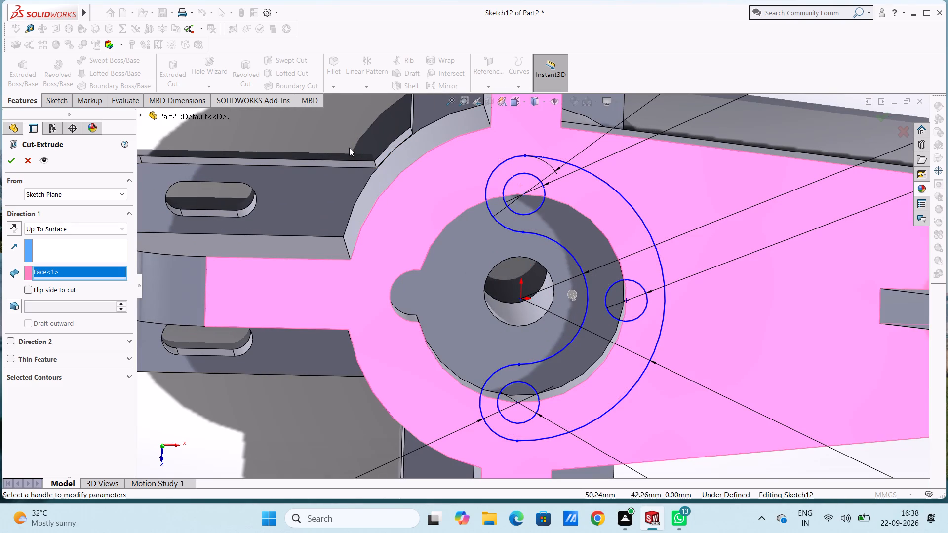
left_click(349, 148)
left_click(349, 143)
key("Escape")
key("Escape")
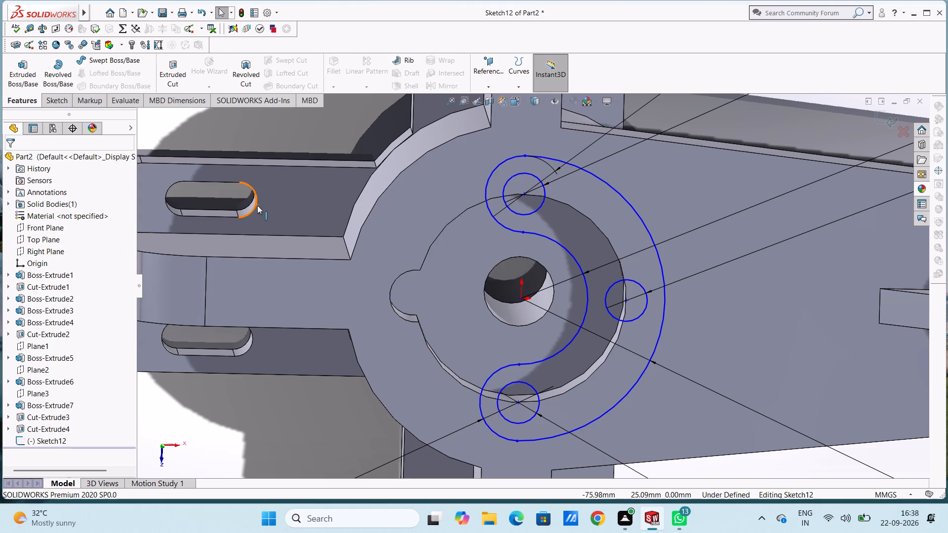
Trim away the three 12 mm circles inside the arc-shaped outline.
left_click(59, 97)
left_click(172, 66)
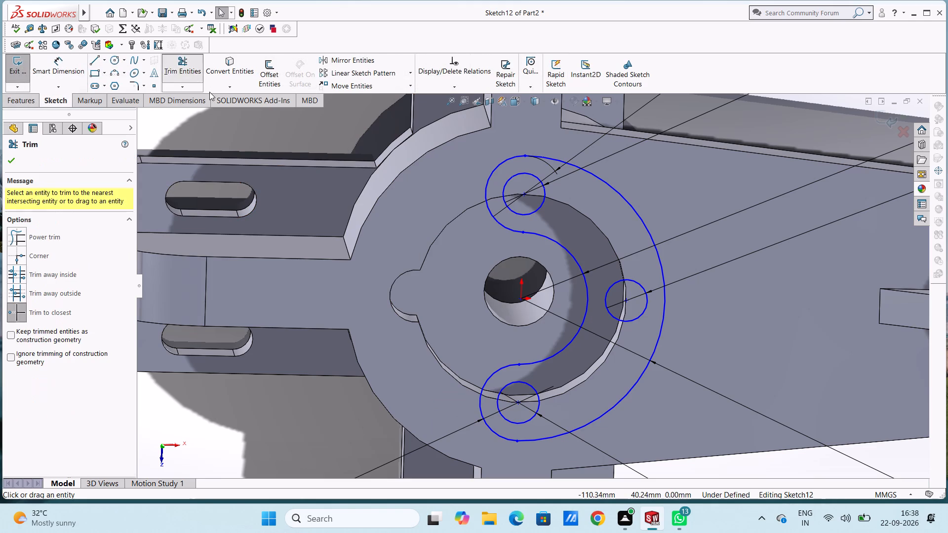
left_click(515, 176)
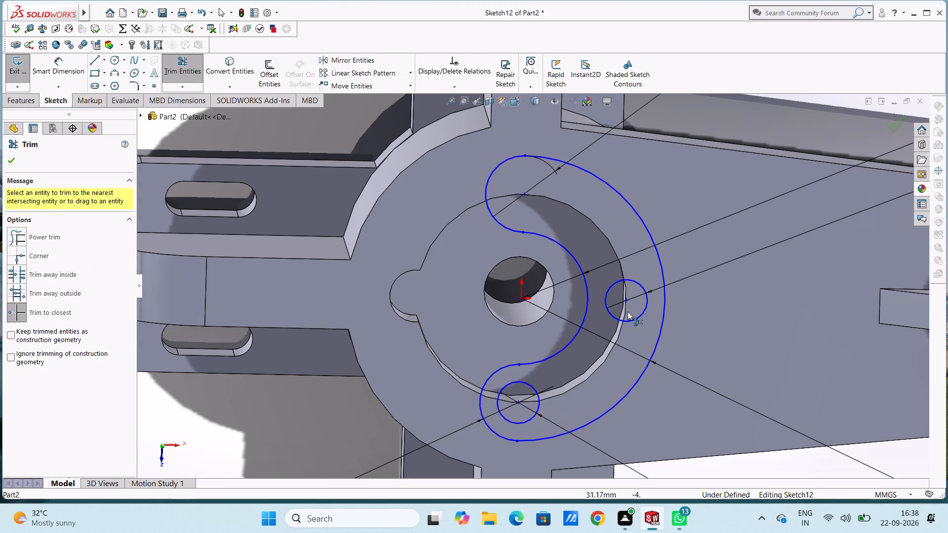
left_click(631, 280)
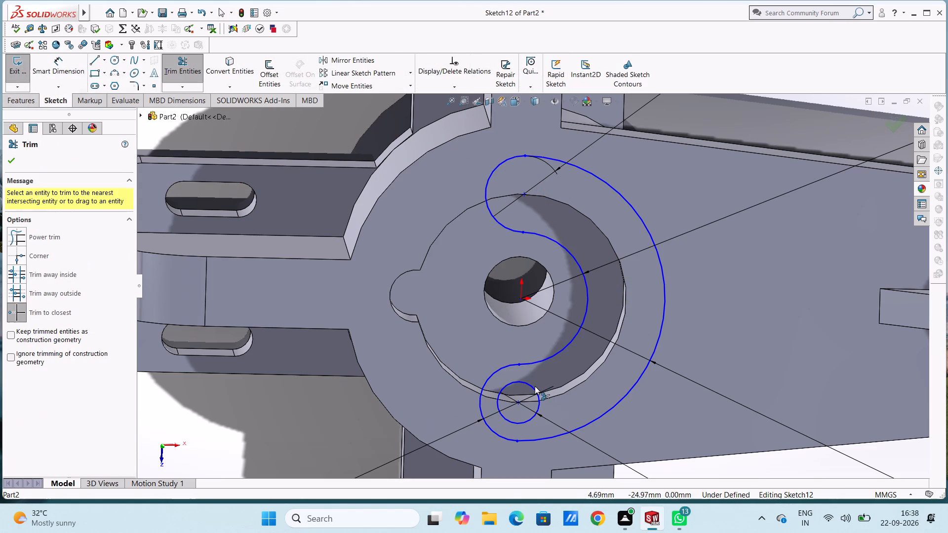
left_click(535, 386)
key("Escape")
key("Escape")
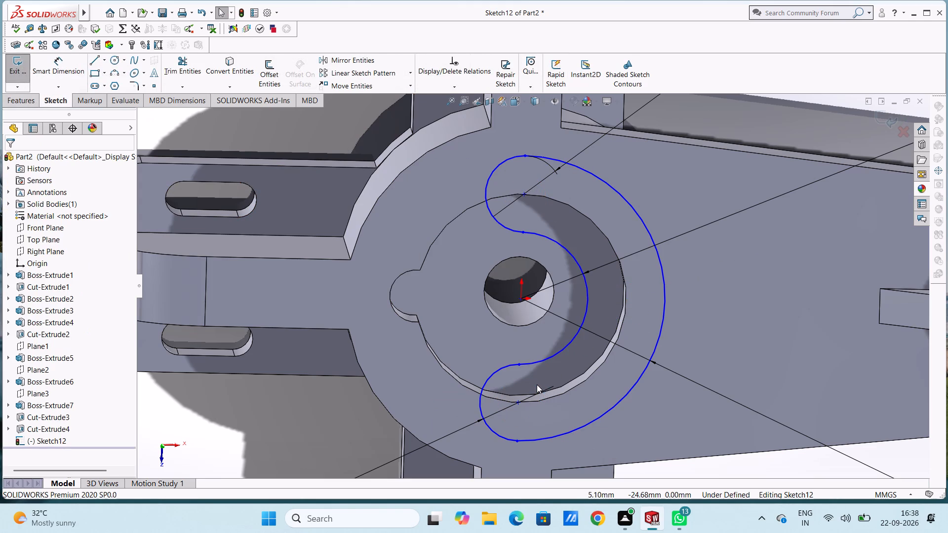
Cut the arc-shaped outline as an 8 mm deep blind pocket into the top of the boss.
key("ctrl+7")
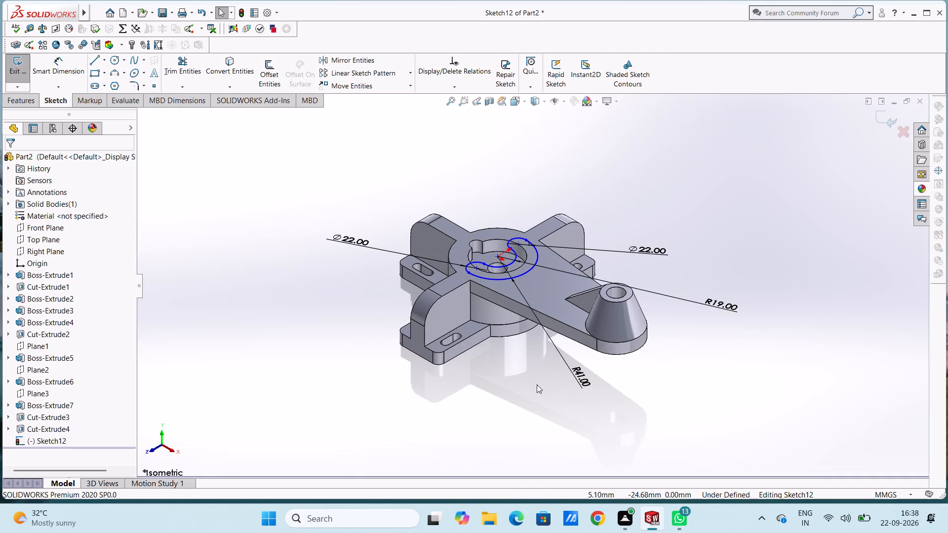
left_click(26, 96)
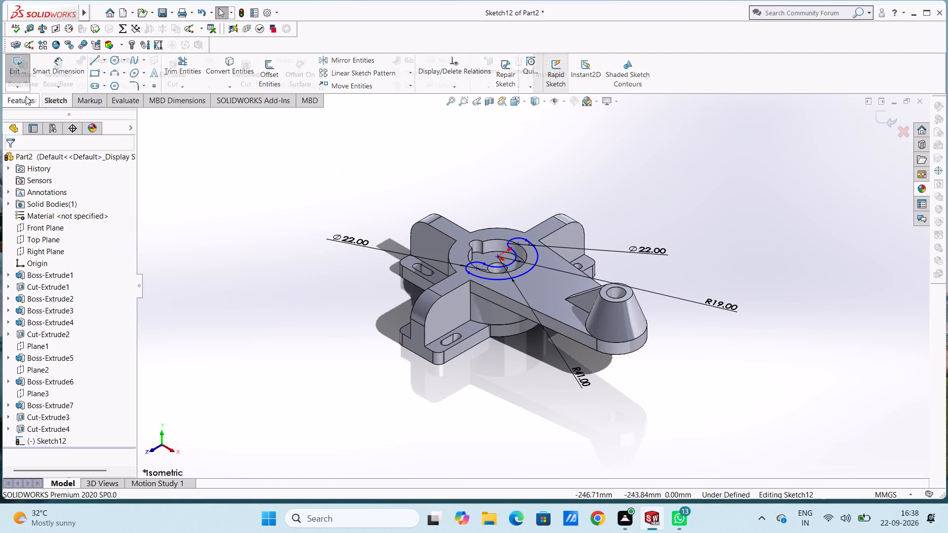
left_click(172, 71)
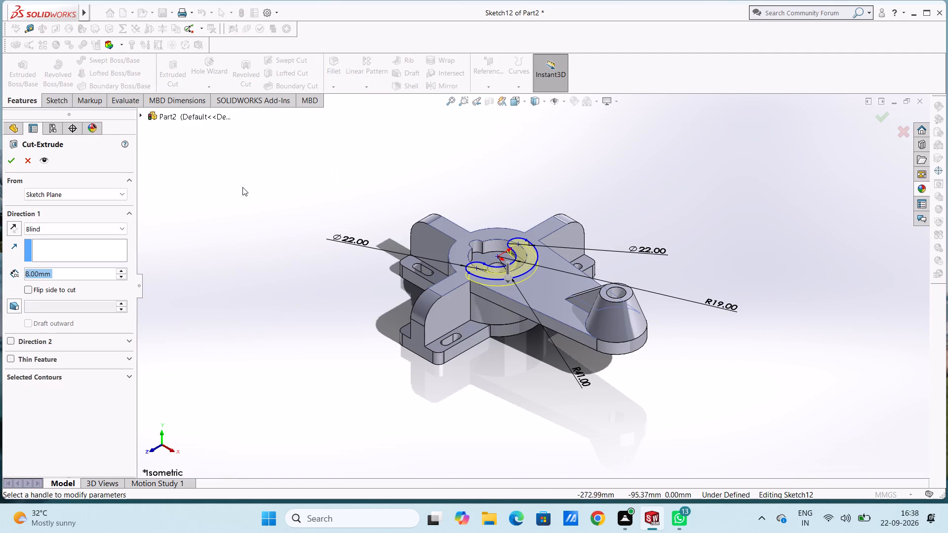
left_click(12, 162)
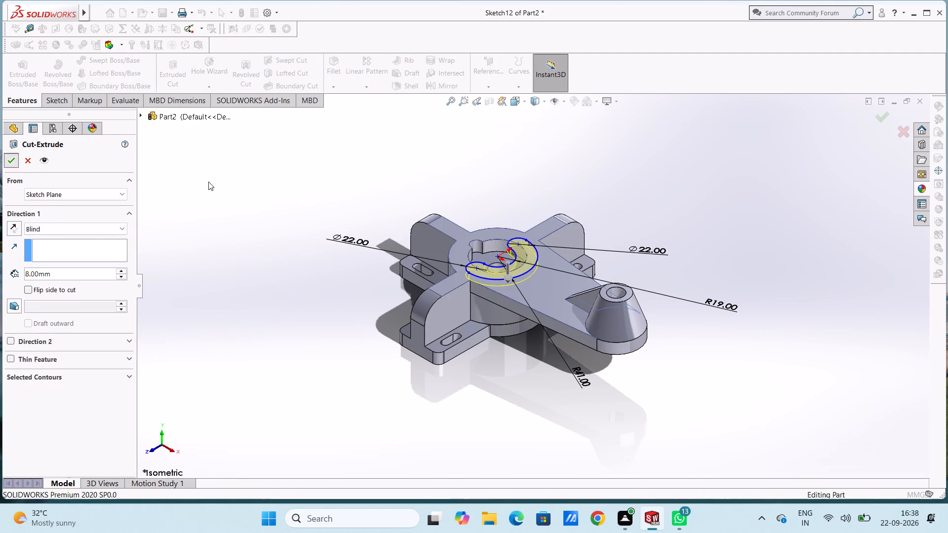
left_click(224, 177)
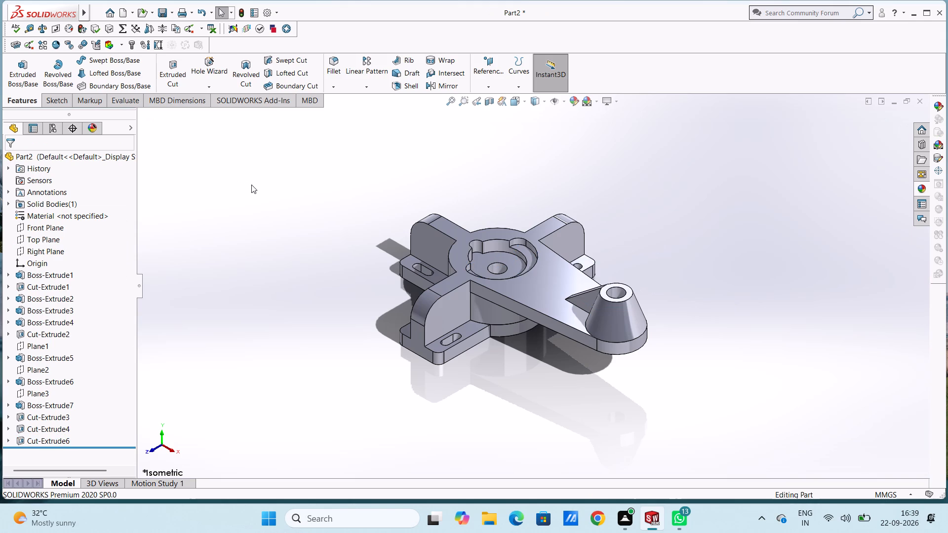
On the arc-shaped pocket's floor, sketch a circle of 10 mm radius centred on the pocket's rounded end, 30 mm above the origin.
key("ctrl+5")
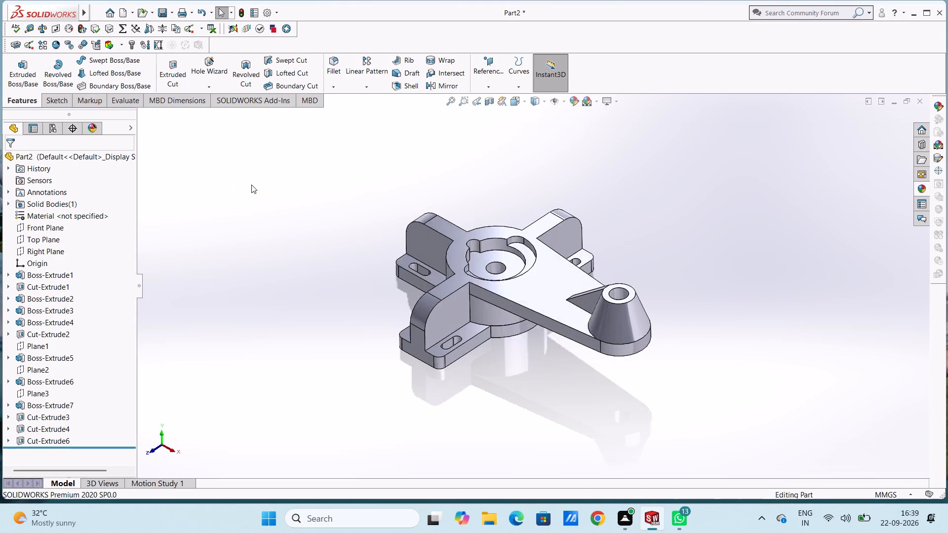
scroll(251, 185, "up", 1)
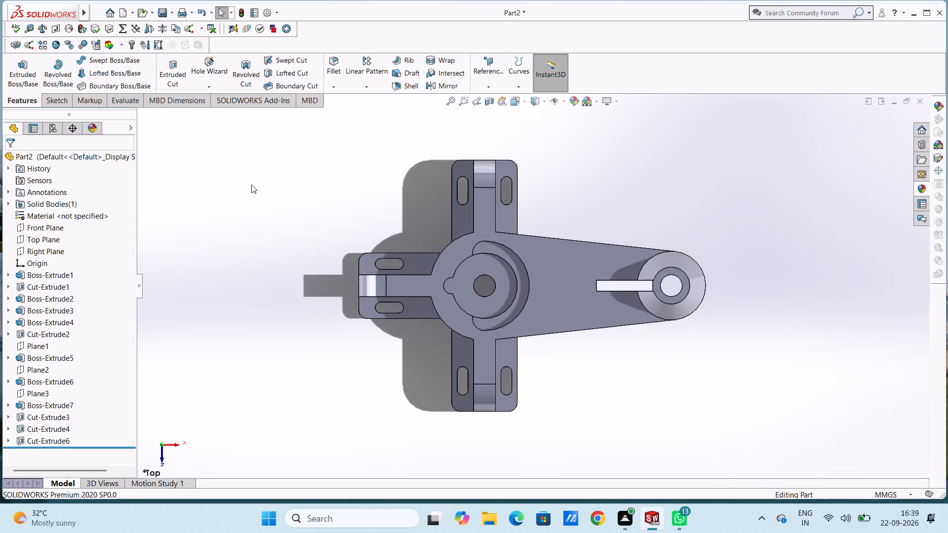
middle_click_drag(363, 360, 371, 288)
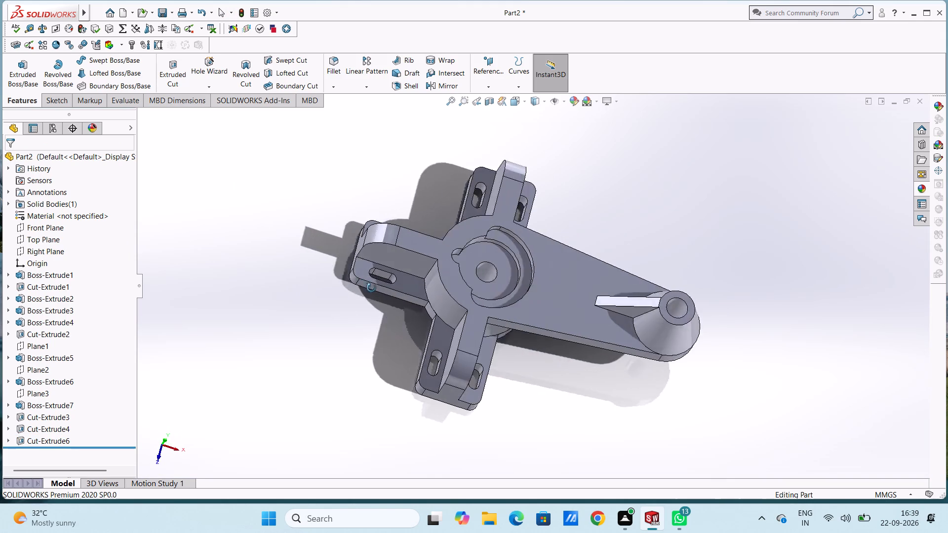
middle_click_drag(371, 288, 395, 234)
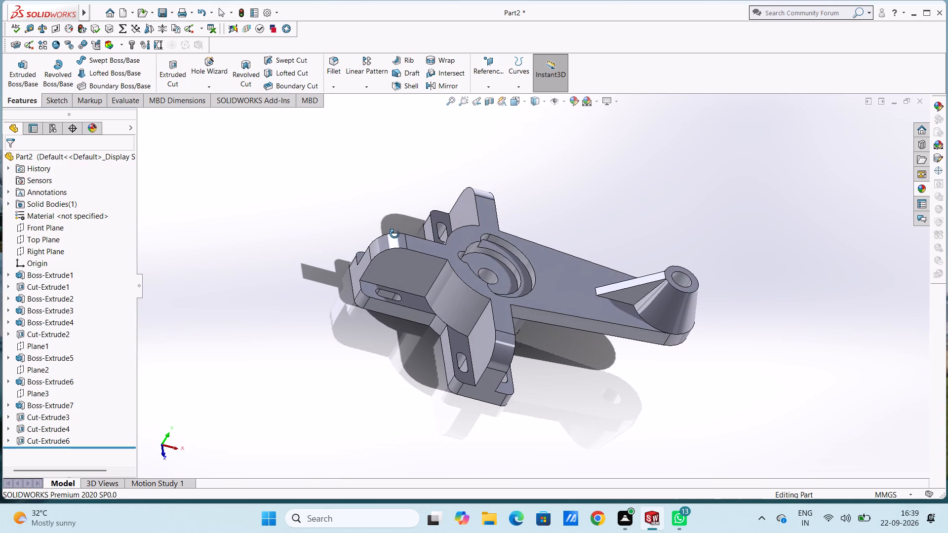
middle_click_drag(395, 234, 374, 234)
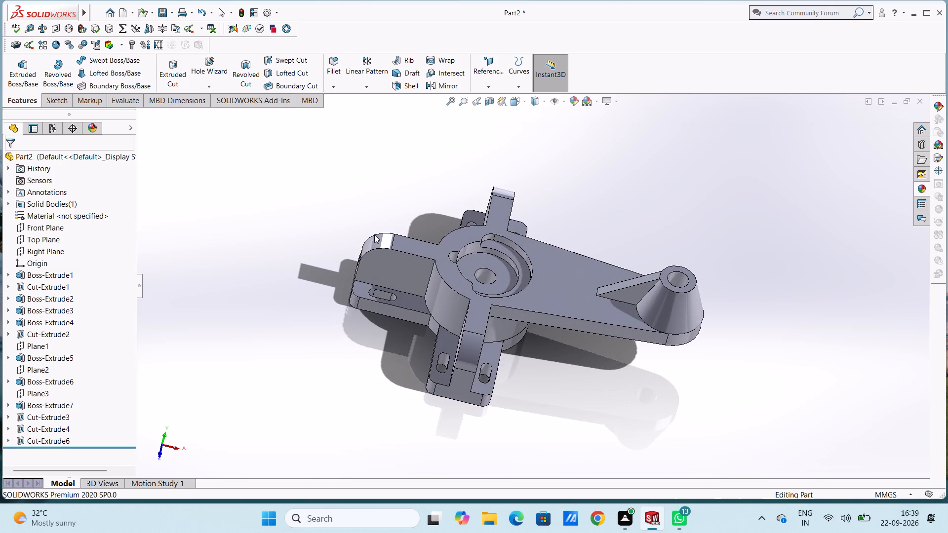
key("ctrl+5")
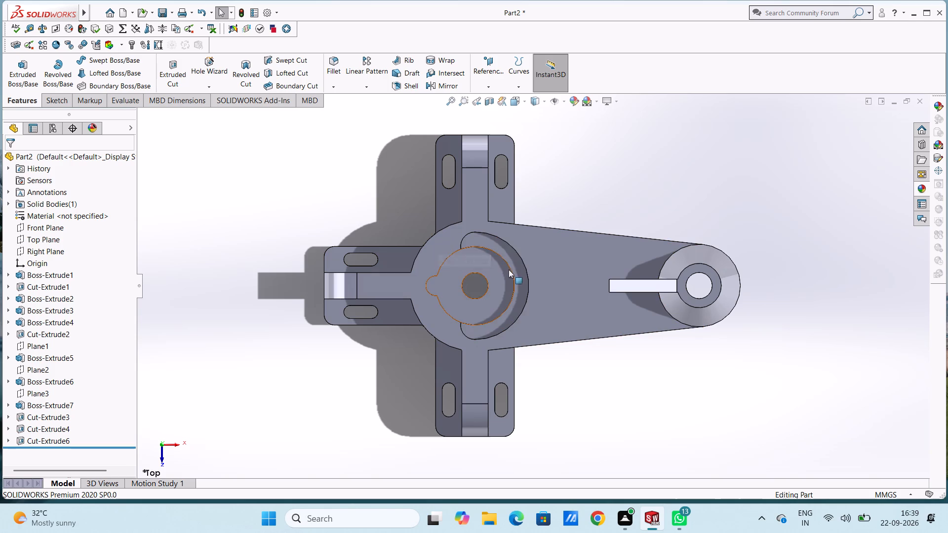
left_click(509, 254)
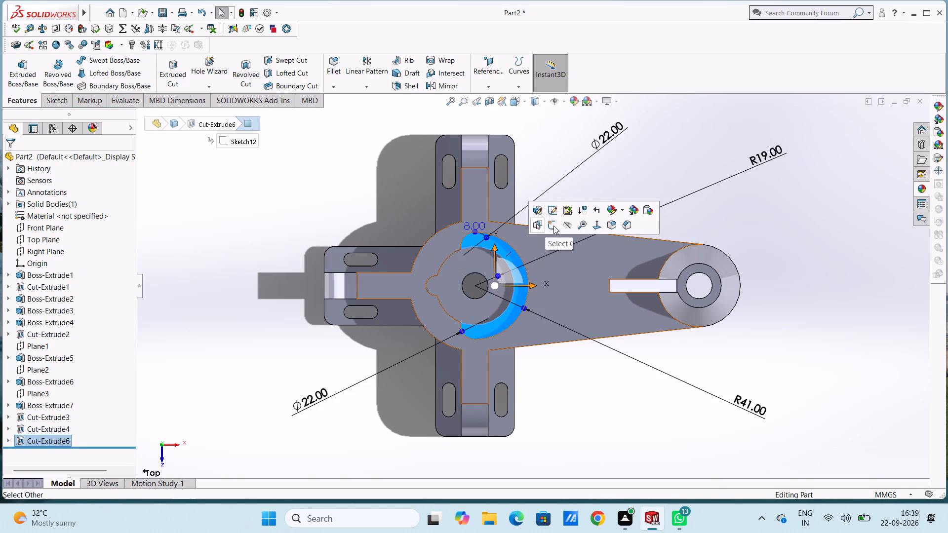
left_click(553, 226)
left_click(570, 192)
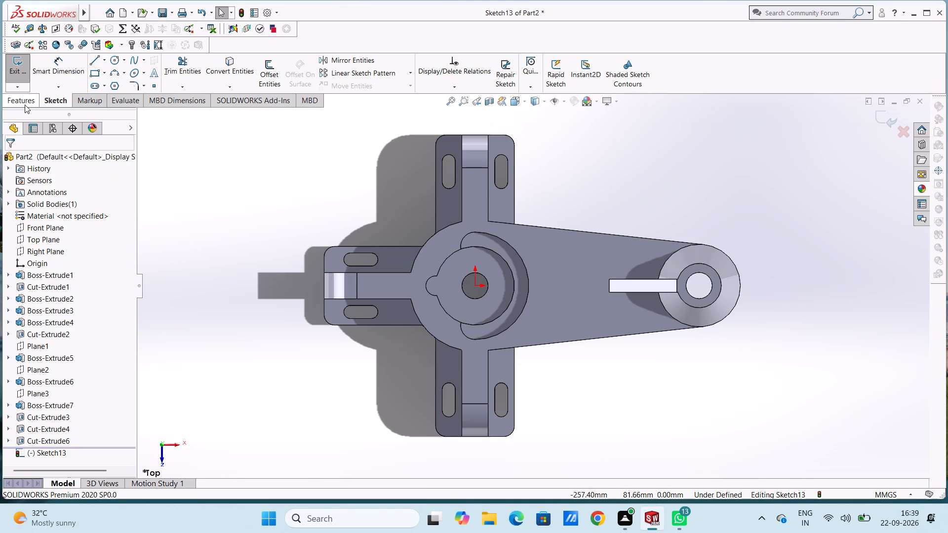
left_click(115, 61)
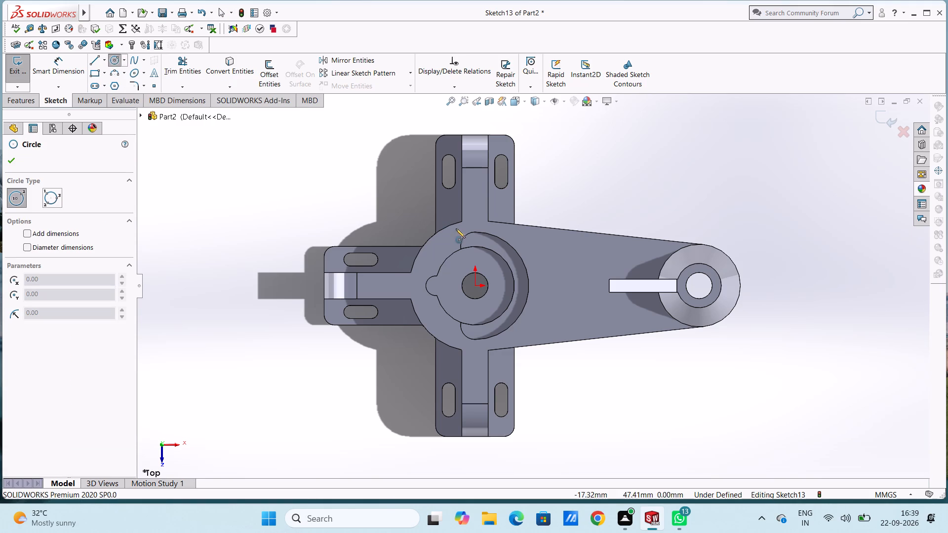
left_click(475, 246)
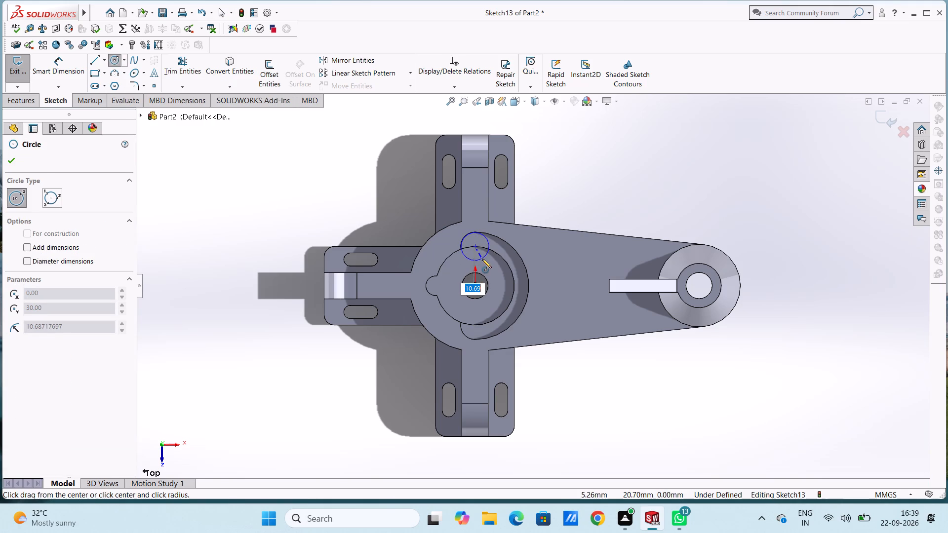
type("10")
key("Return")
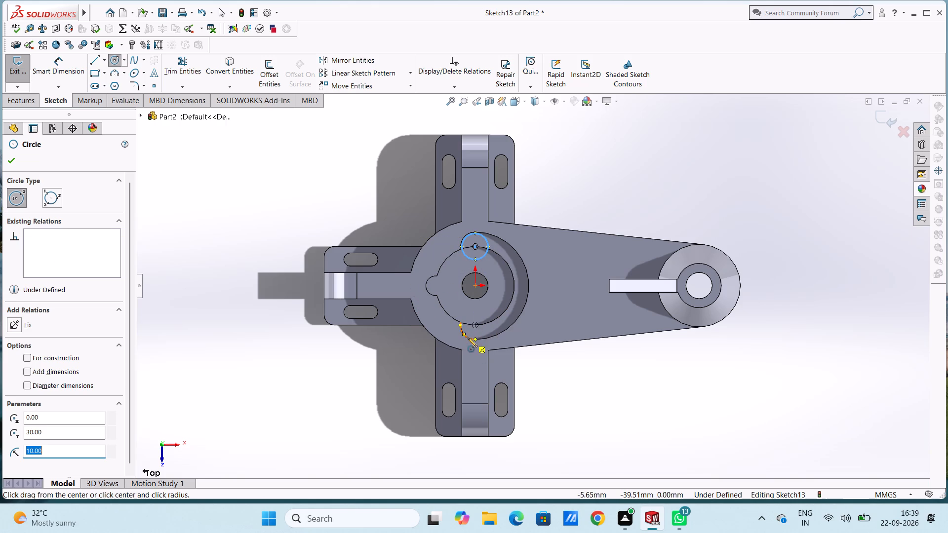
Sketch a second circle of 11 mm radius centred 30 mm from the origin, at the arc-shaped pocket's opposite end.
left_click(475, 324)
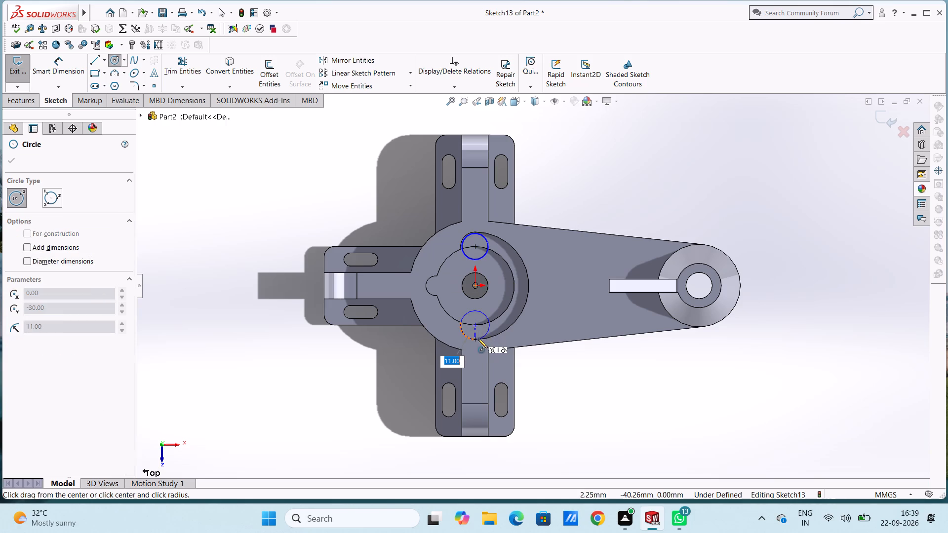
left_click(478, 338)
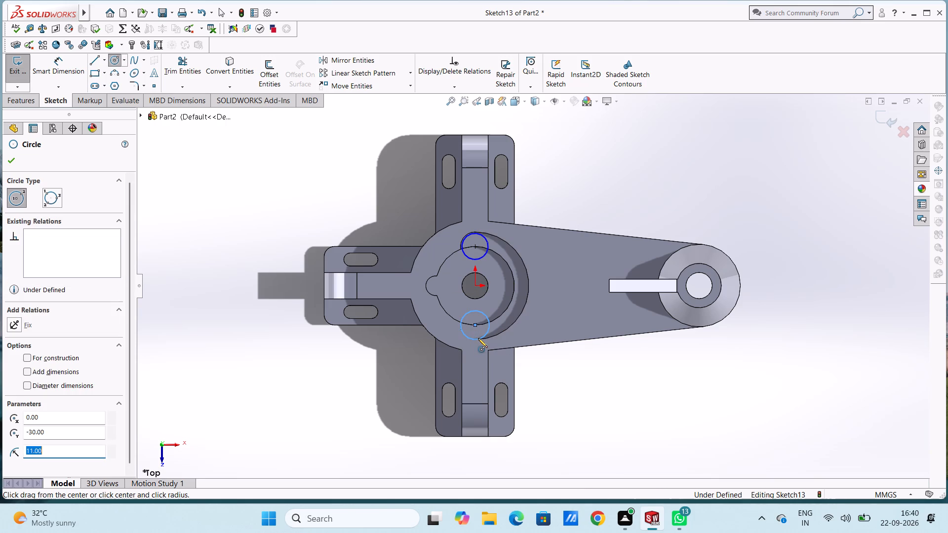
key("Escape")
key("Escape")
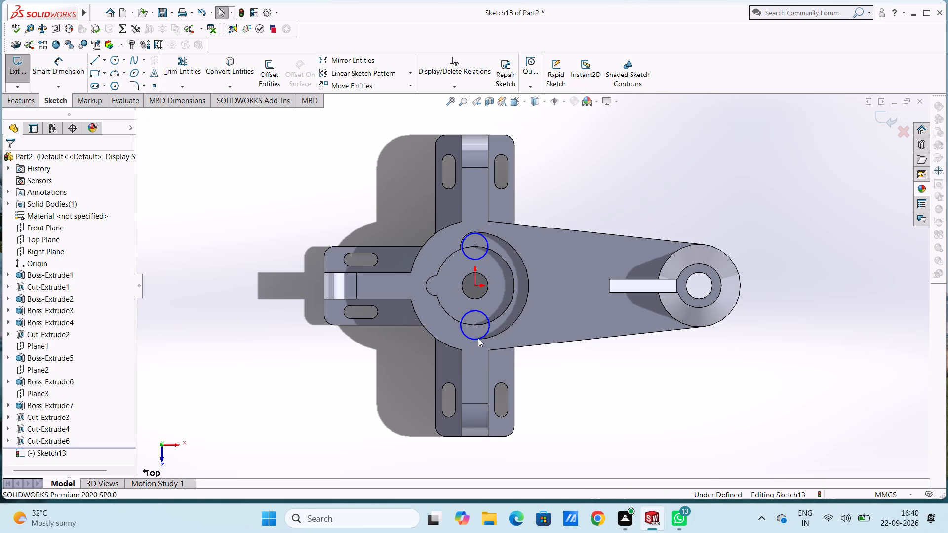
Dimension both circles at the ends of the arc-shaped pocket to 22 mm diameter.
left_click(56, 78)
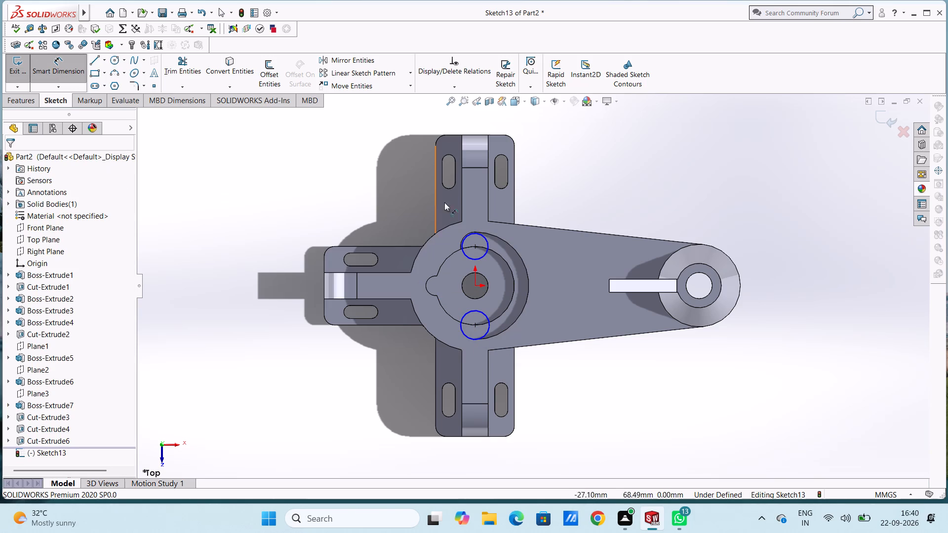
left_click(474, 234)
left_click(379, 168)
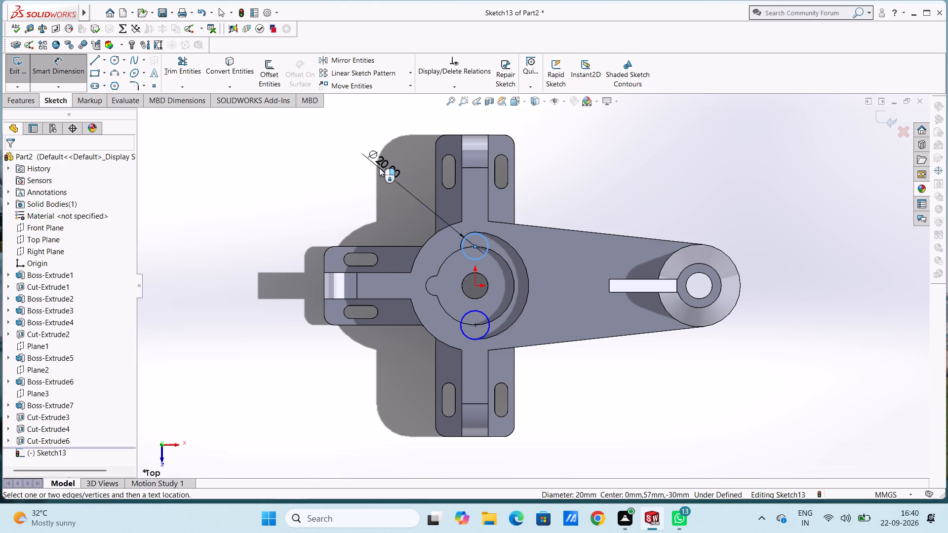
type("22")
key("Return")
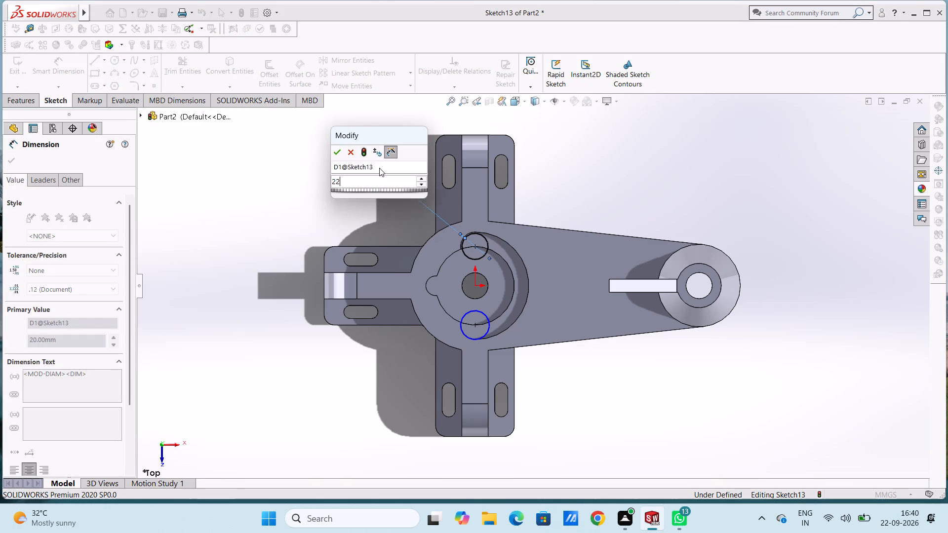
left_click(360, 188)
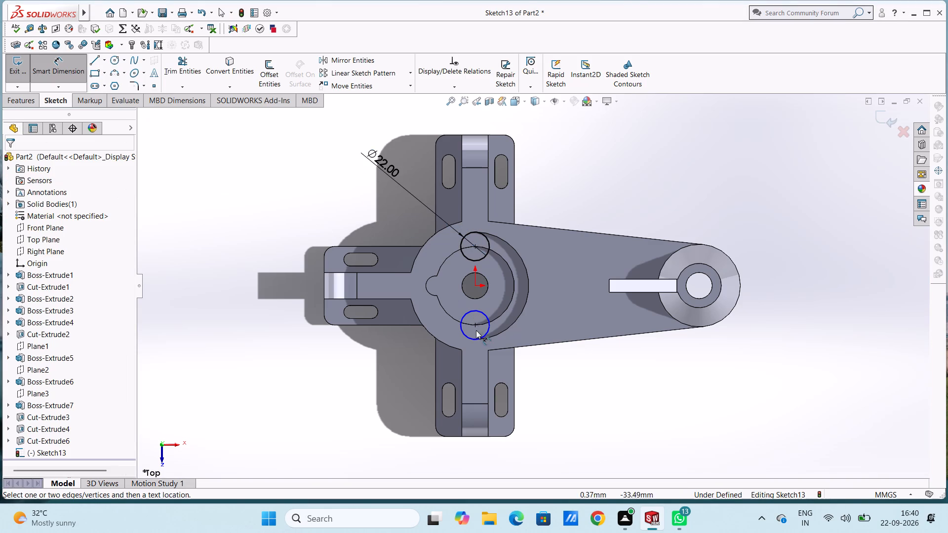
left_click(464, 312)
left_click(376, 399)
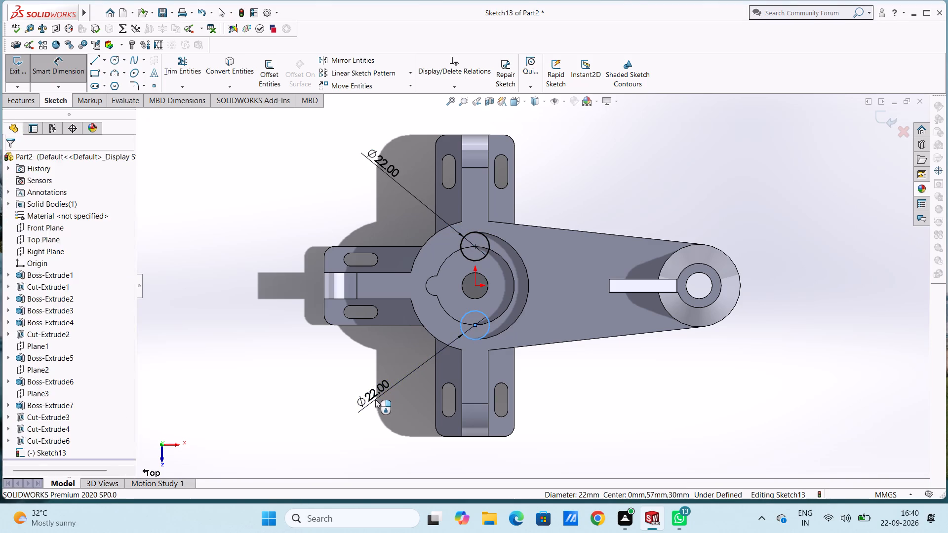
left_click(336, 387)
left_click(333, 381)
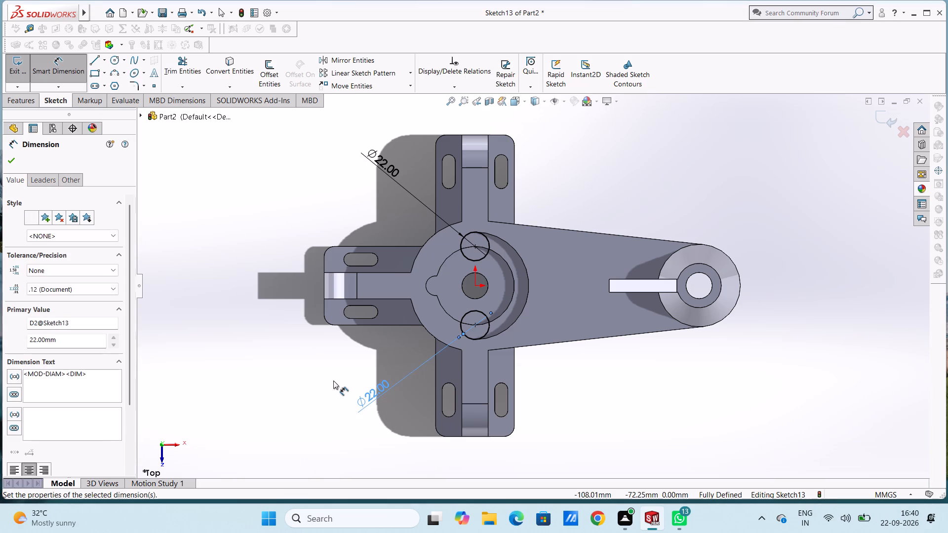
Connect the two circles with three-point arcs centred on the origin: an inner arc of 19 mm radius and an outer arc of 41 mm radius.
left_click(110, 74)
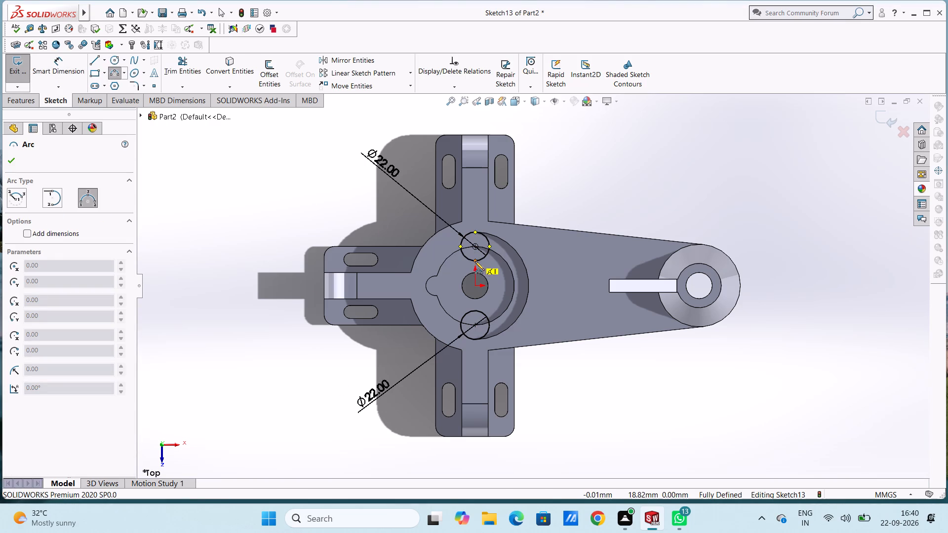
left_click(475, 261)
left_click(474, 310)
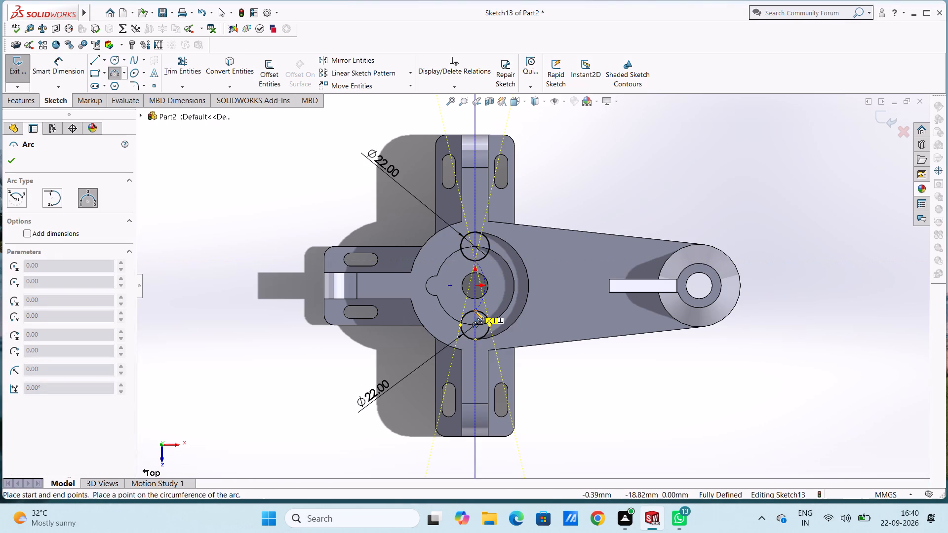
left_click(498, 296)
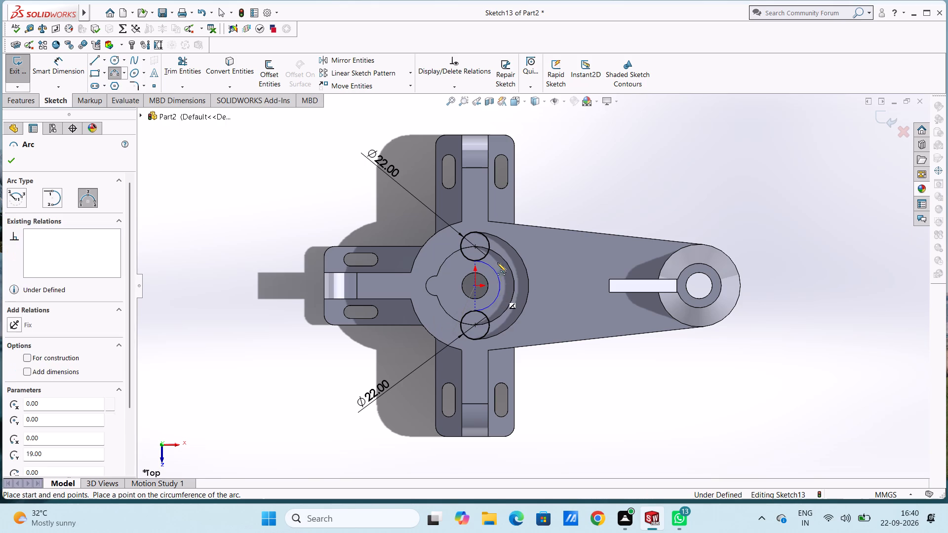
left_click(475, 231)
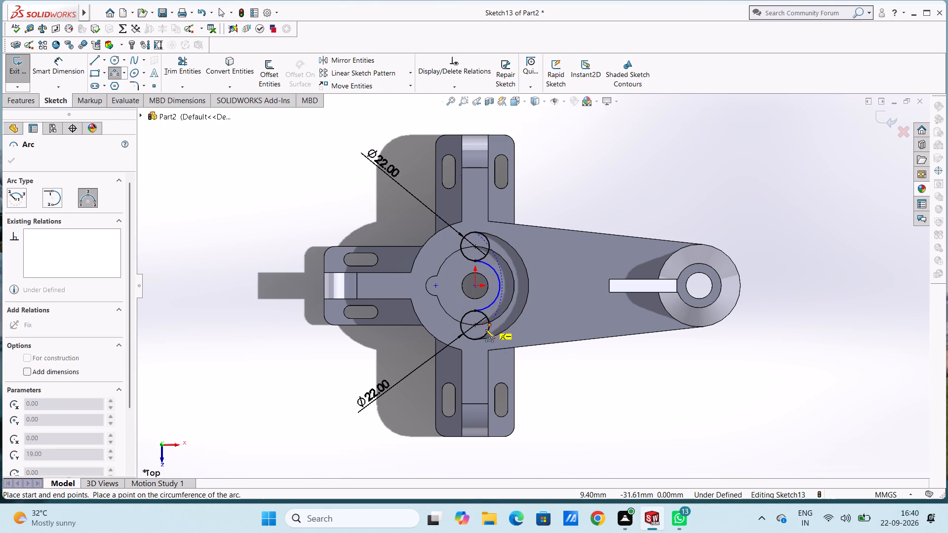
left_click(474, 341)
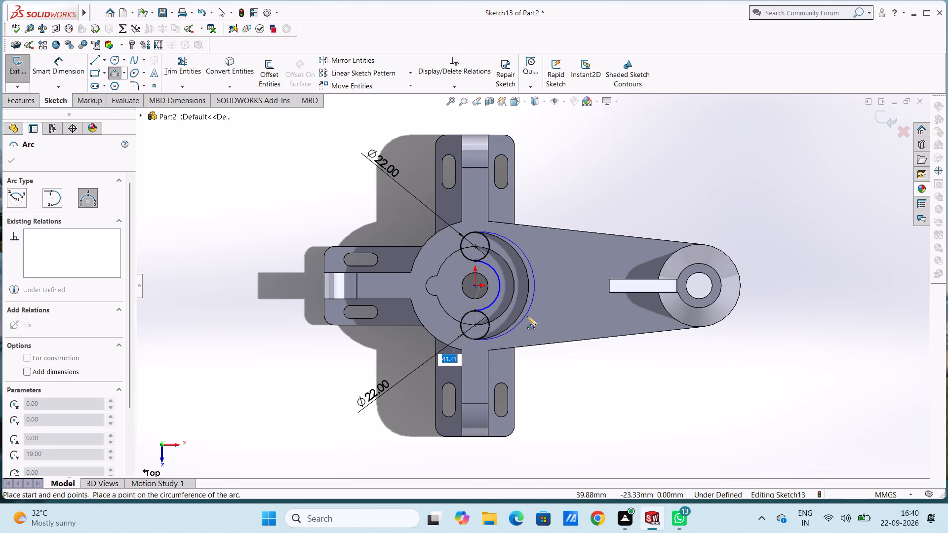
left_click(523, 309)
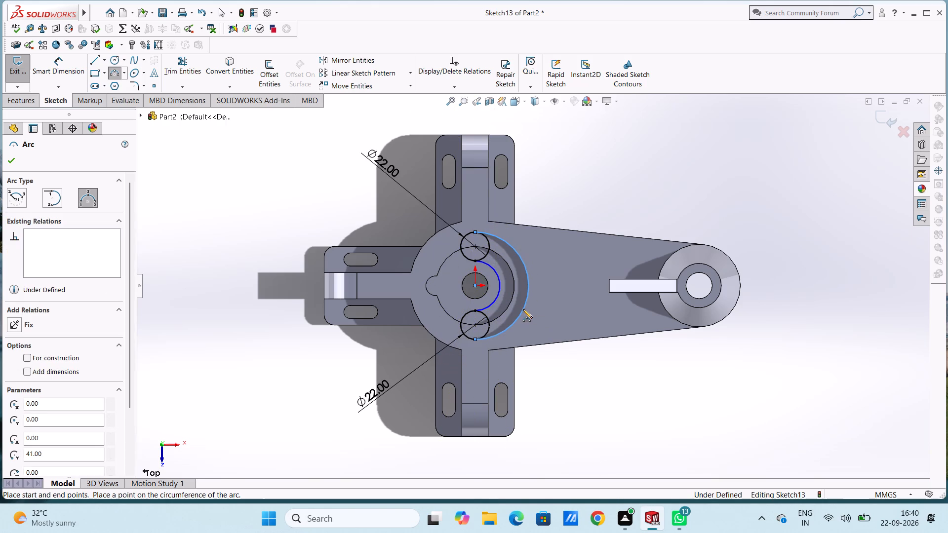
key("Escape")
key("Escape")
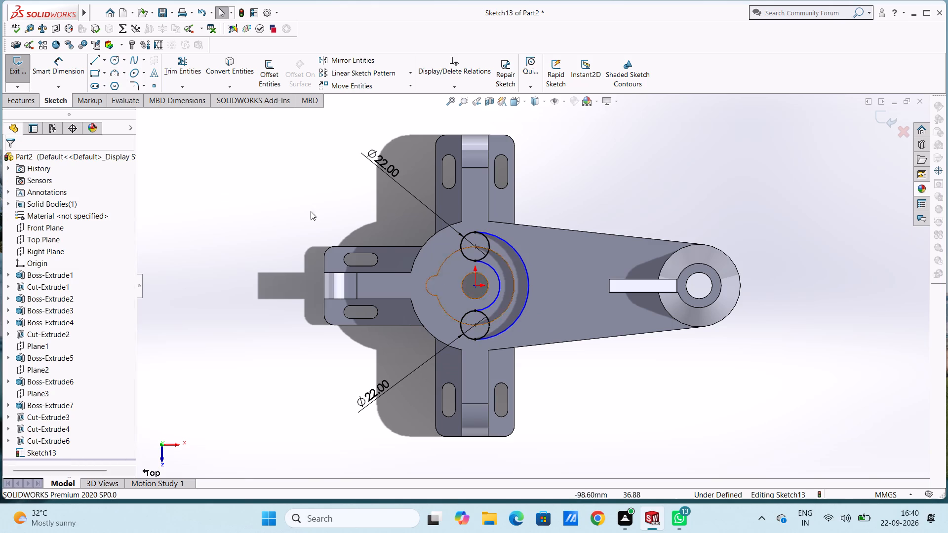
Dimension the outer connecting arc to a 41 mm radius and the inner one to a 19 mm radius.
left_click(73, 73)
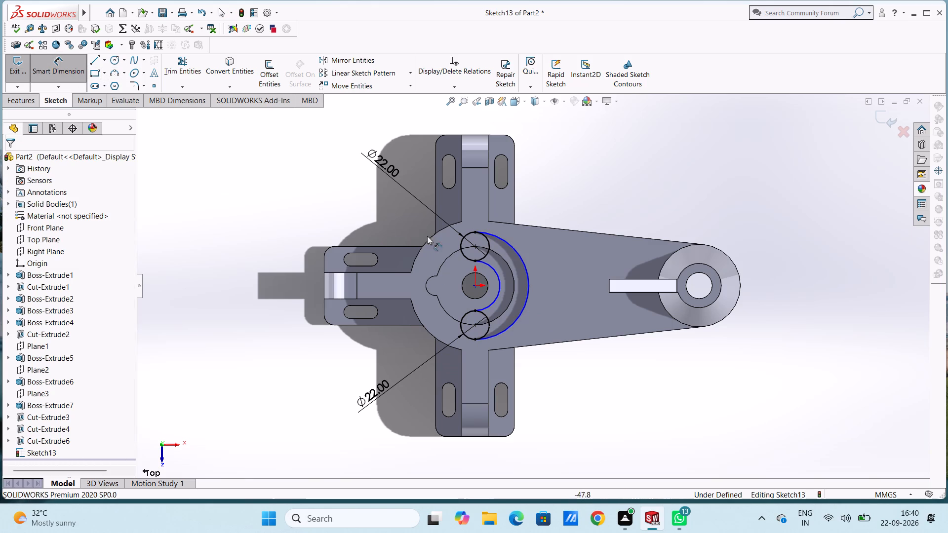
left_click(503, 243)
left_click(734, 192)
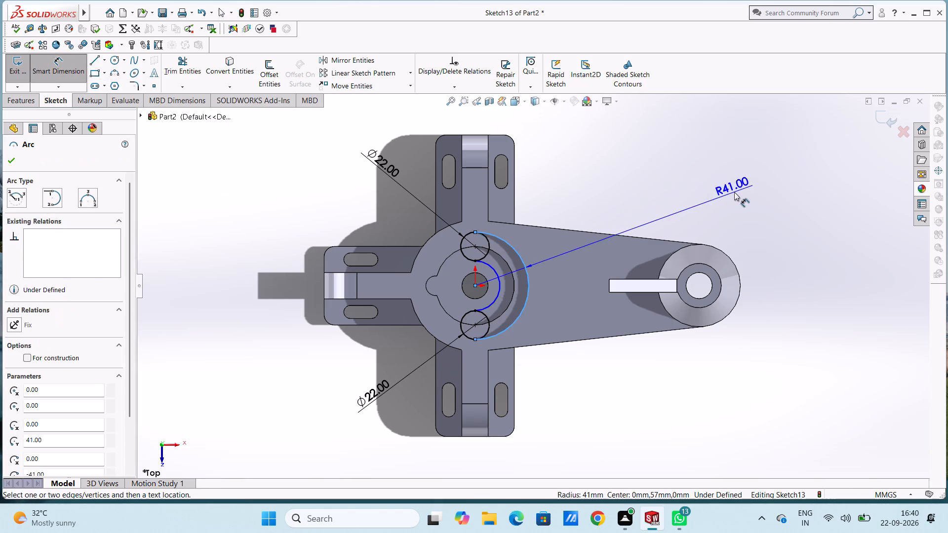
left_click(693, 183)
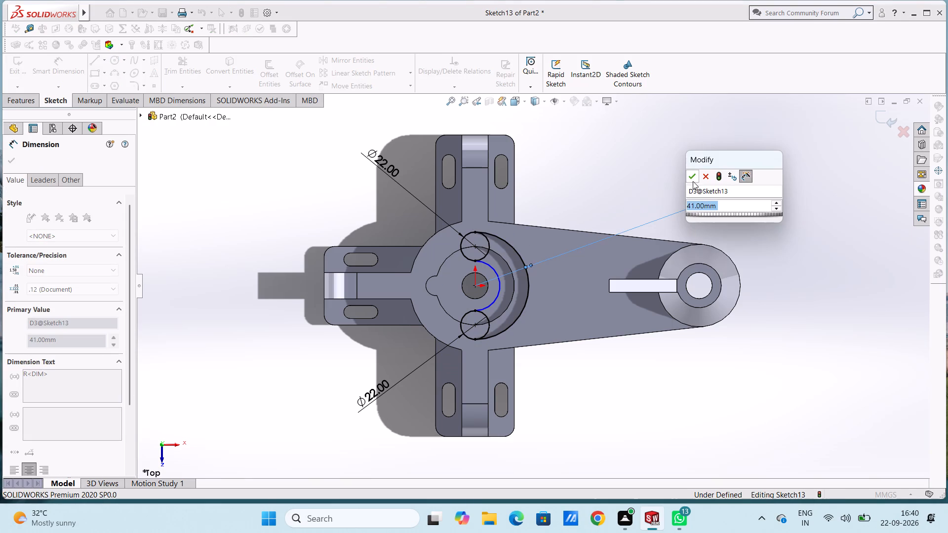
left_click(693, 181)
left_click(664, 180)
left_click(492, 267)
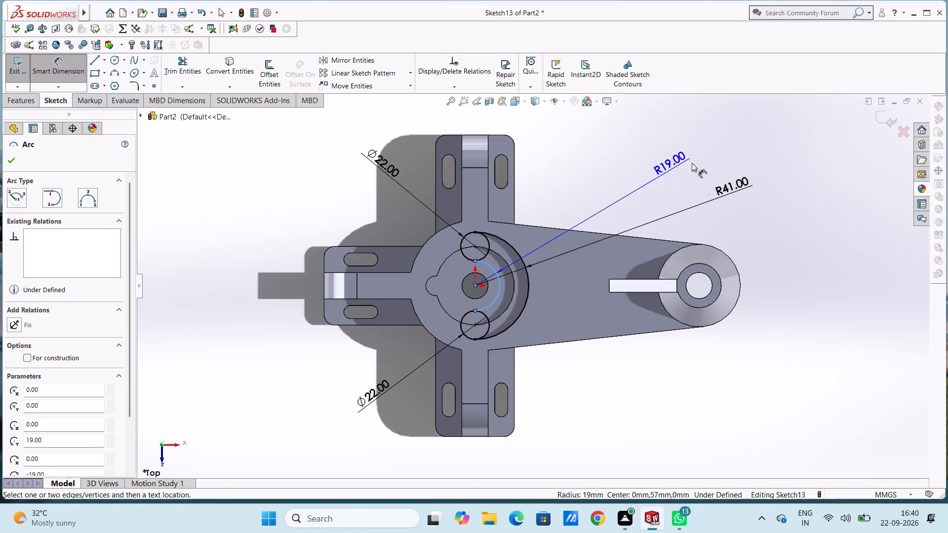
left_click(711, 160)
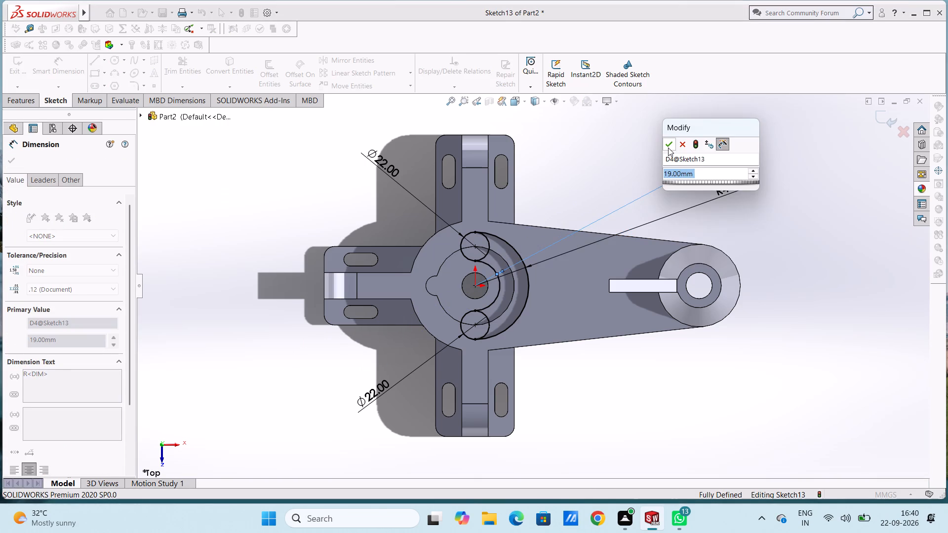
left_click(668, 148)
key("Escape")
key("Escape")
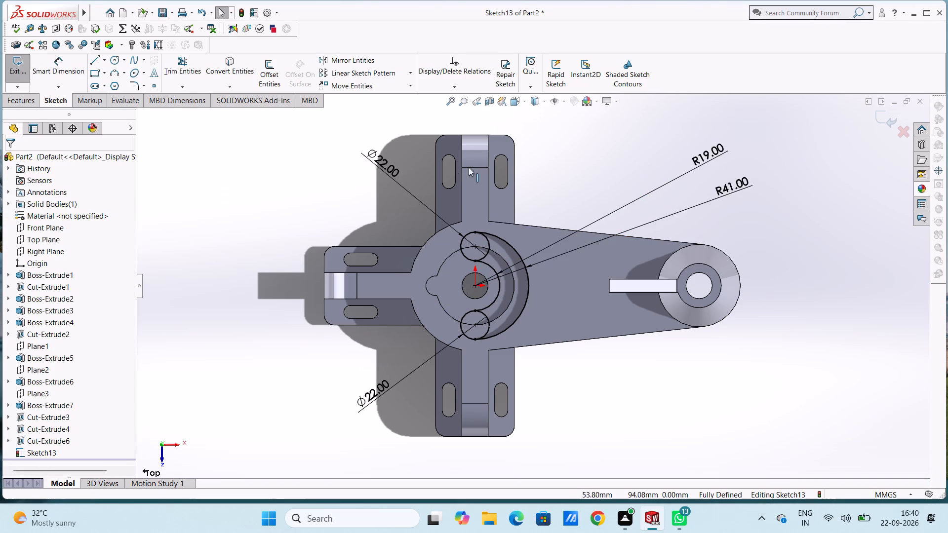
Trim away the halves of both 22 mm circles that lie inside the curved slot outline.
left_click(187, 74)
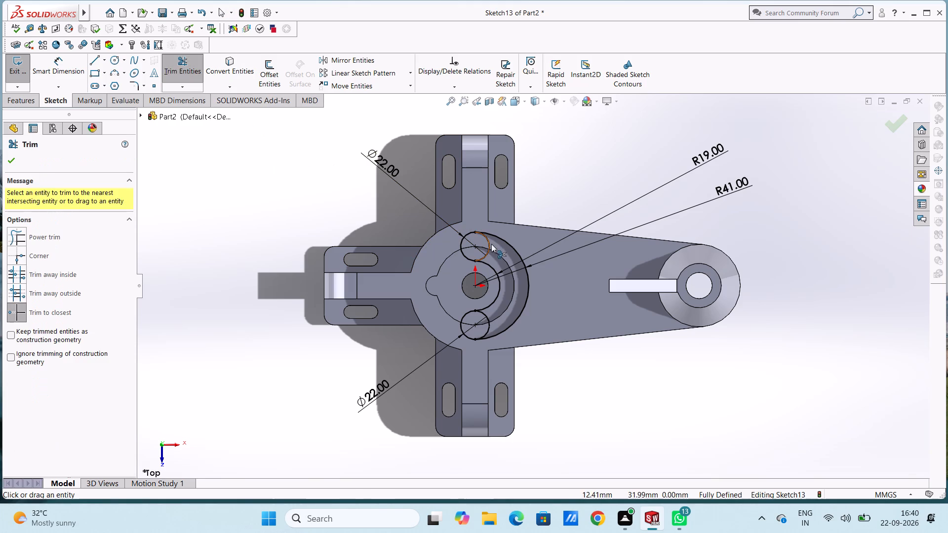
left_click(491, 244)
left_click(489, 327)
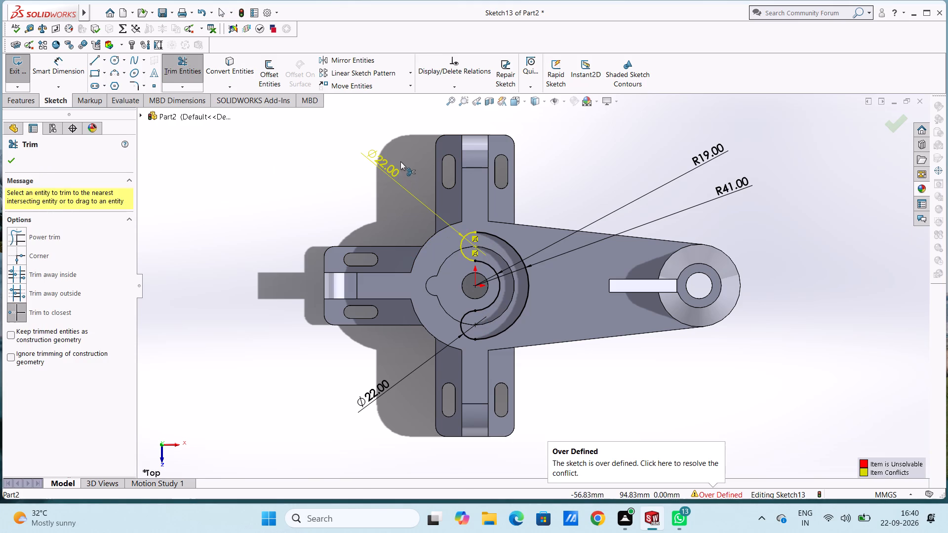
key("Escape")
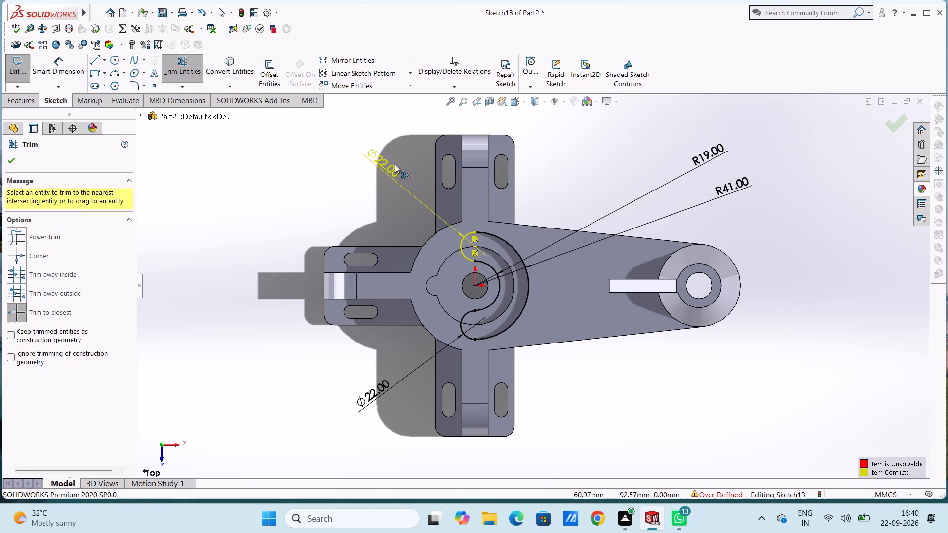
key("Escape")
key("Escape")
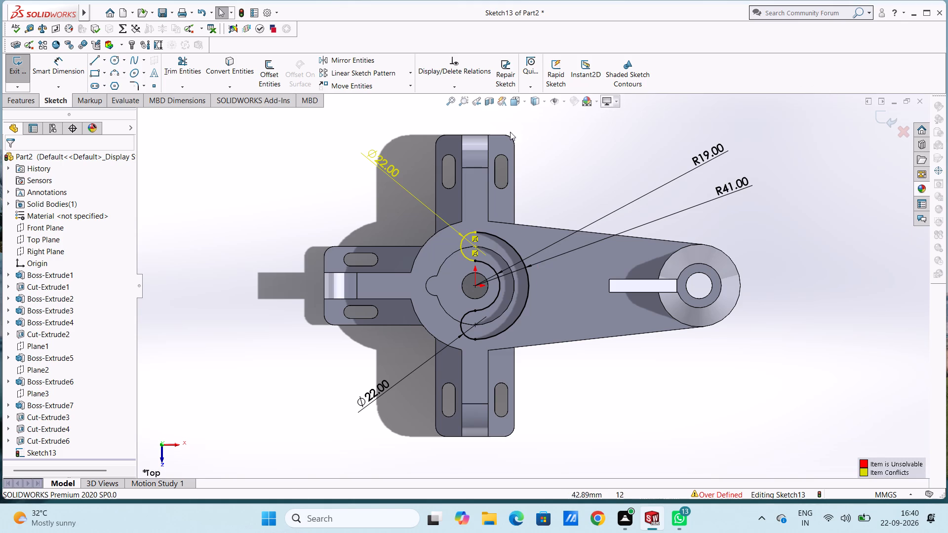
Delete the conflicting 22 mm diameter dimension from the upper end arc.
left_click(395, 178)
key("Delete")
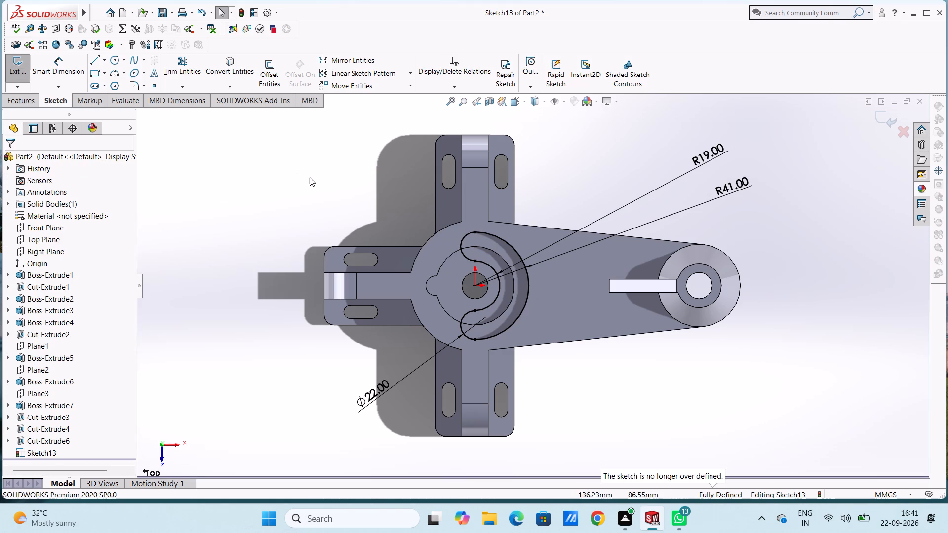
Extrude the curved slot outline as a 1 mm blind boss in the reversed, downward direction, merged with the part.
left_click(8, 101)
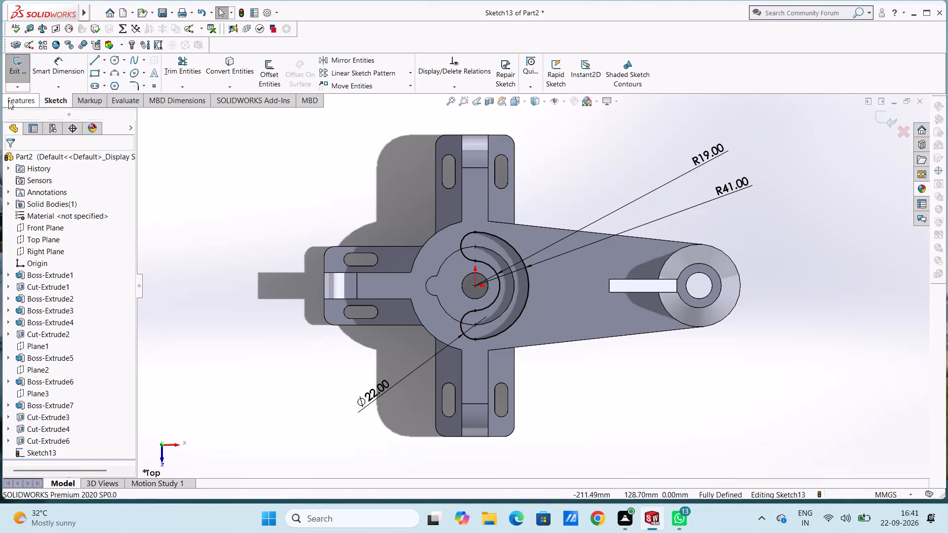
left_click(20, 80)
middle_click_drag(163, 220, 168, 102)
middle_click_drag(199, 295, 189, 214)
left_click(13, 228)
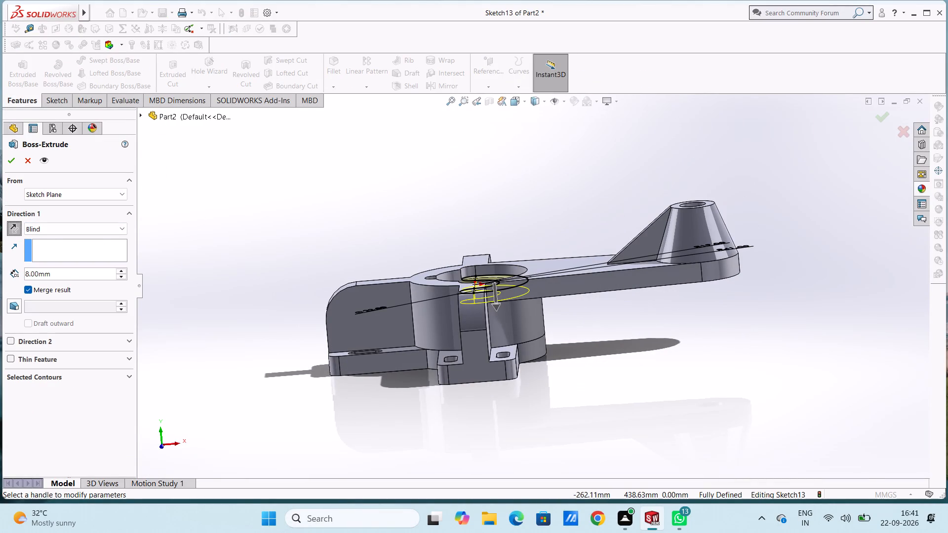
double_click(71, 278)
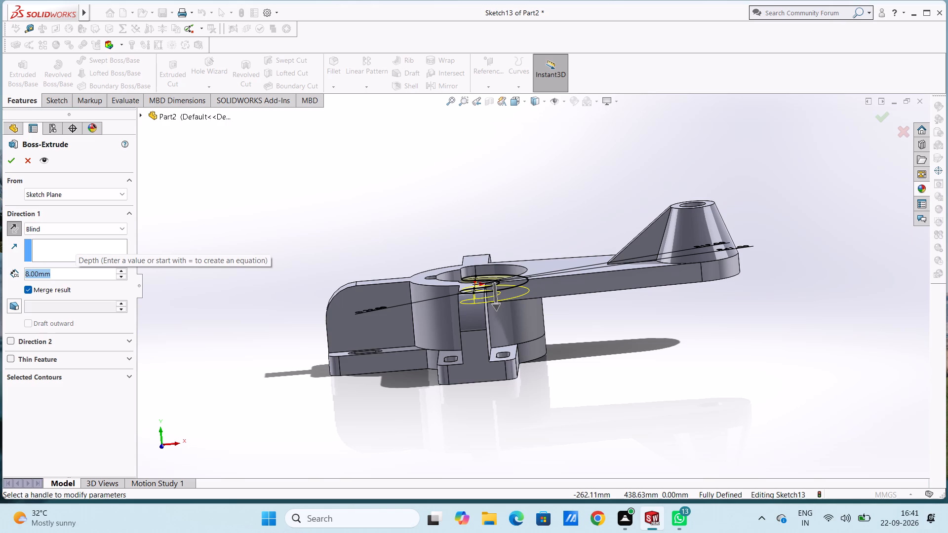
key("1")
key("Return")
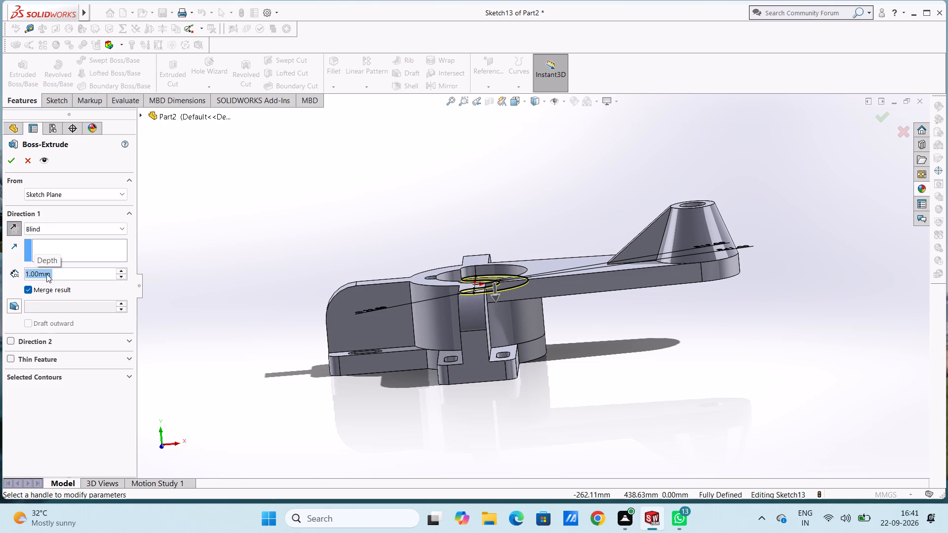
left_click(10, 162)
left_click(270, 187)
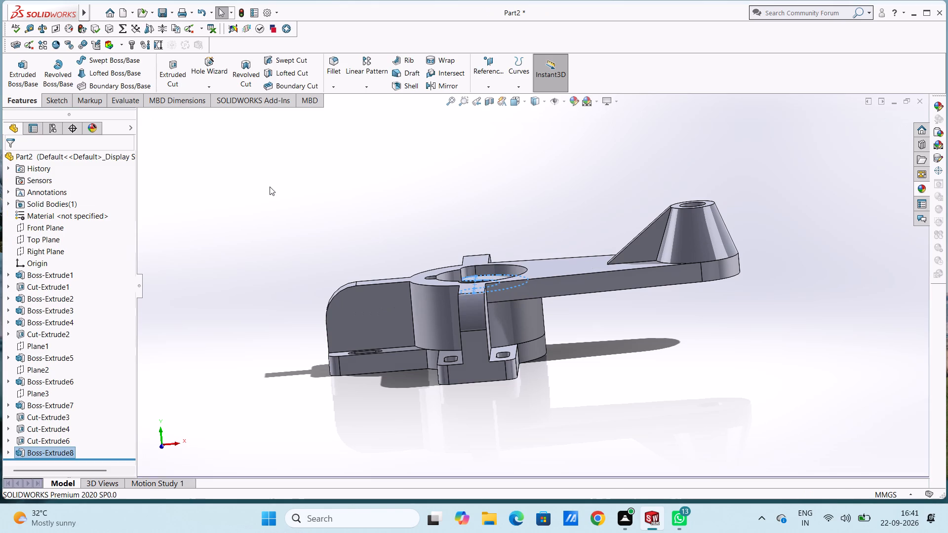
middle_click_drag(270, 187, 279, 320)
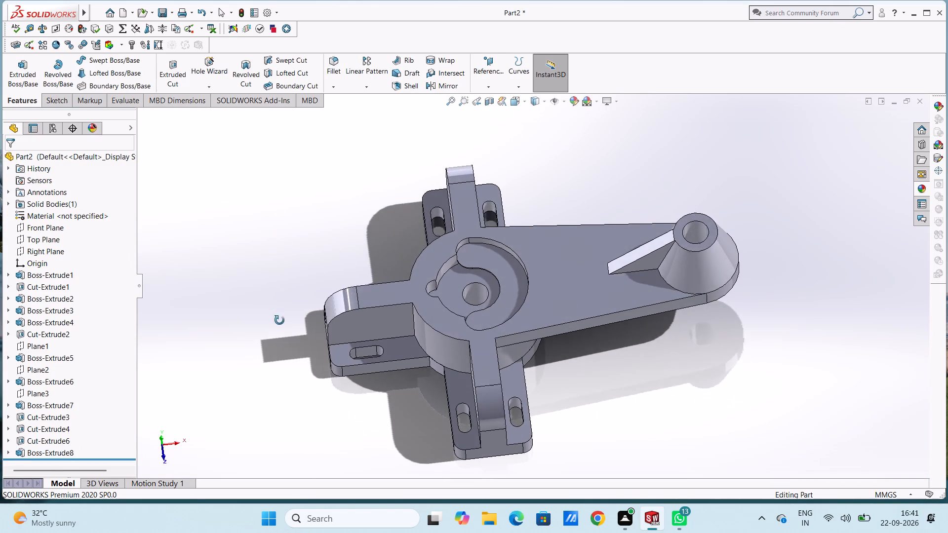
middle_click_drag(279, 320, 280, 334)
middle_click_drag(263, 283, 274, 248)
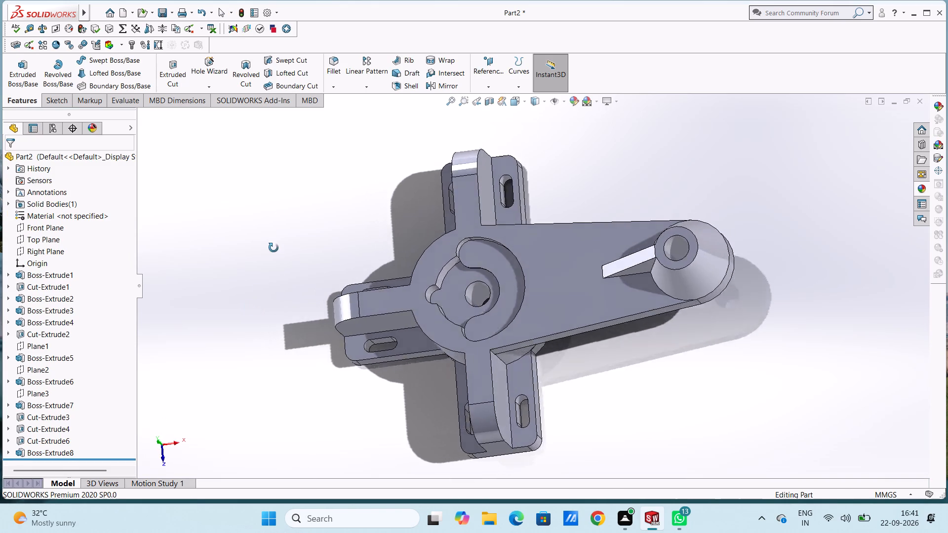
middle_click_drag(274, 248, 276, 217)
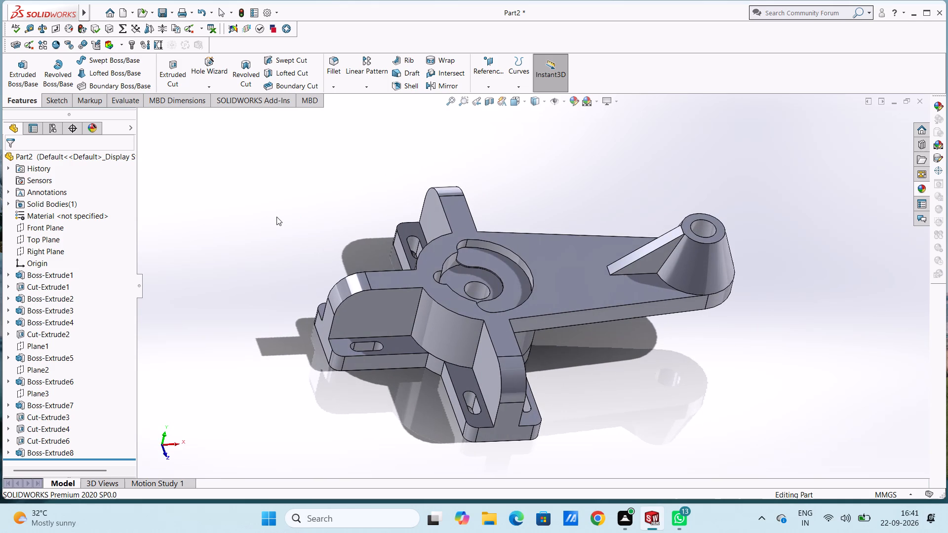
Start a sketch on the arc-shaped pocket's floor and draw an 11 mm radius circle concentric with each rounded pocket end.
key("ctrl+5")
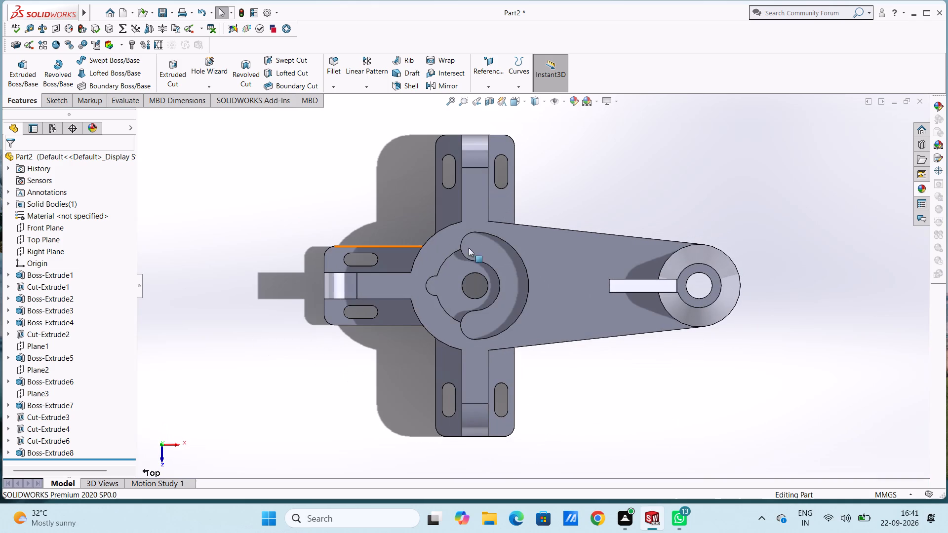
left_click(490, 249)
left_click(531, 222)
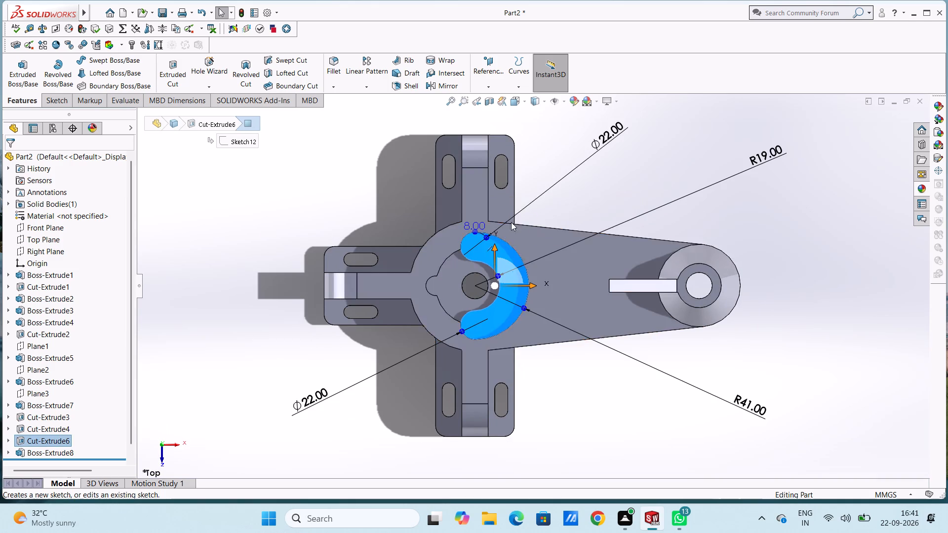
left_click(267, 188)
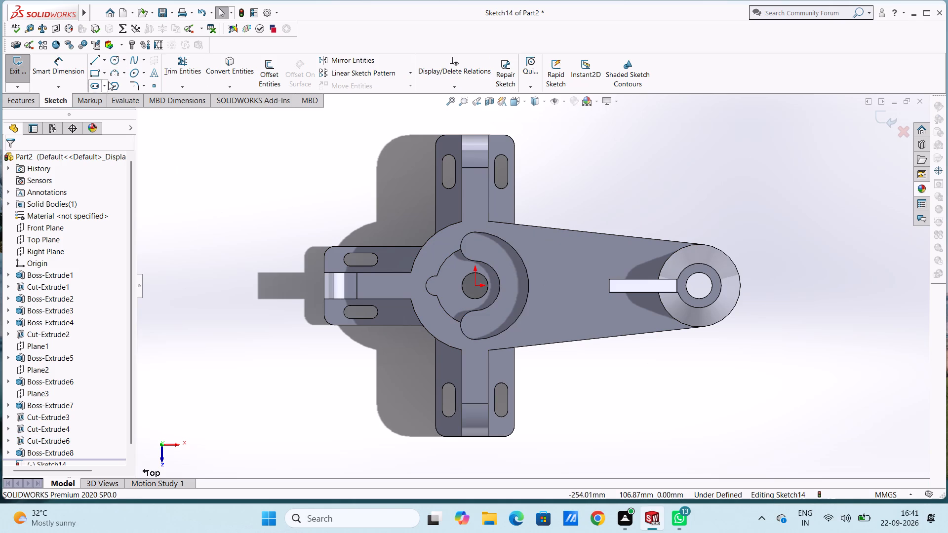
left_click(116, 59)
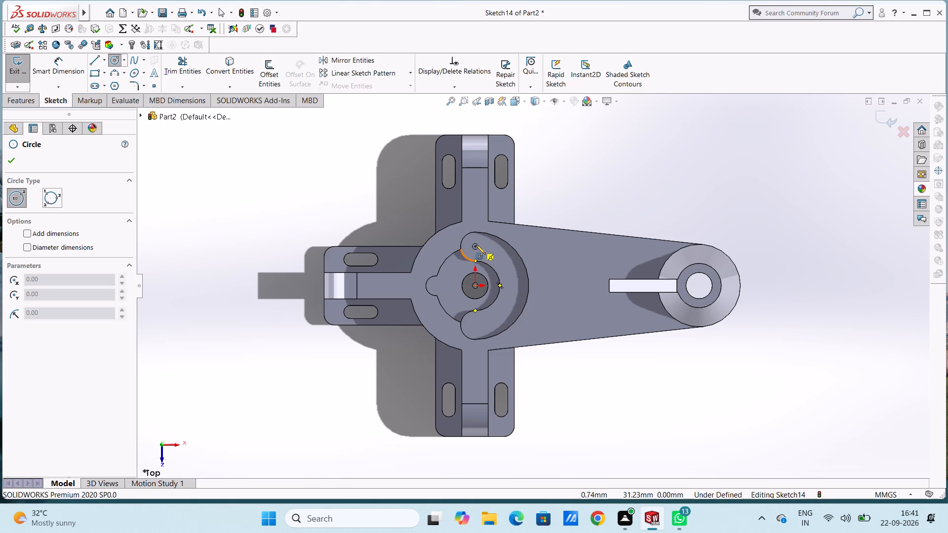
left_click(474, 244)
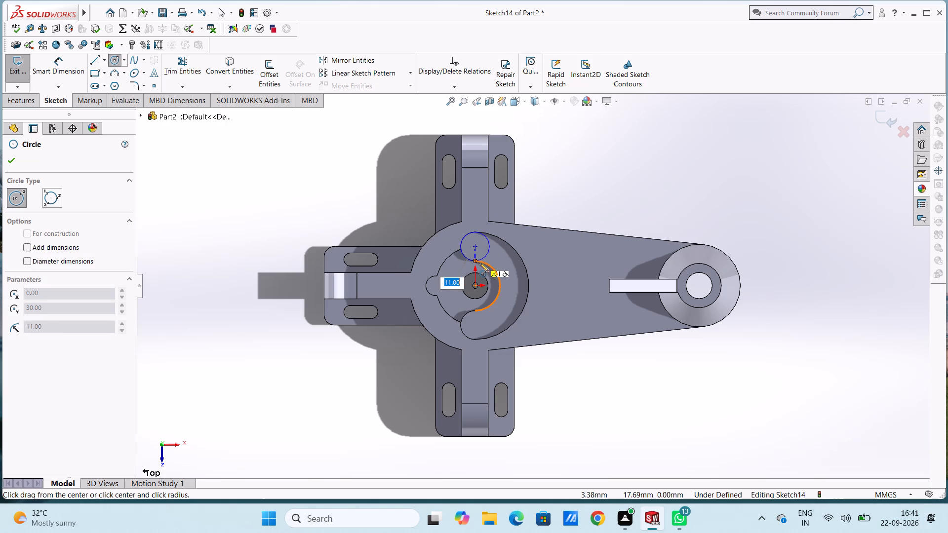
left_click(479, 263)
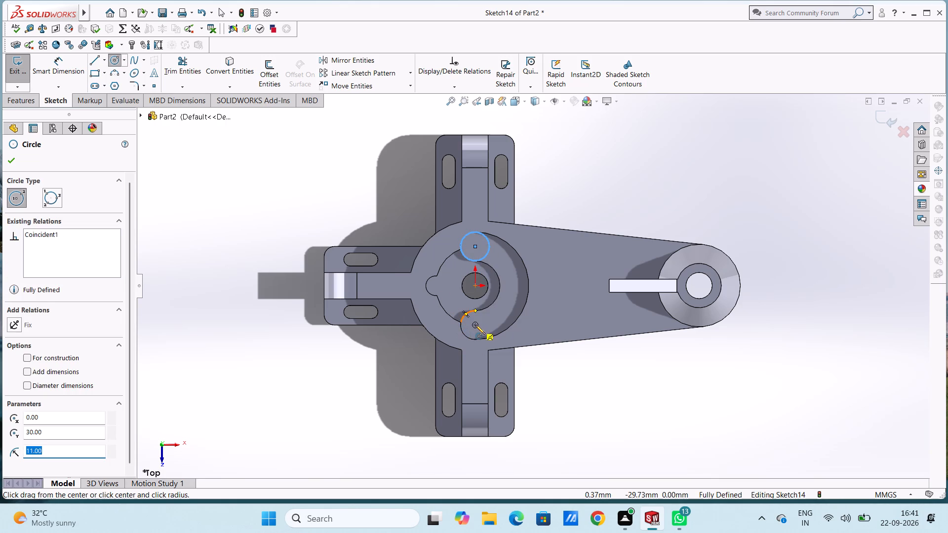
left_click(475, 325)
left_click(483, 339)
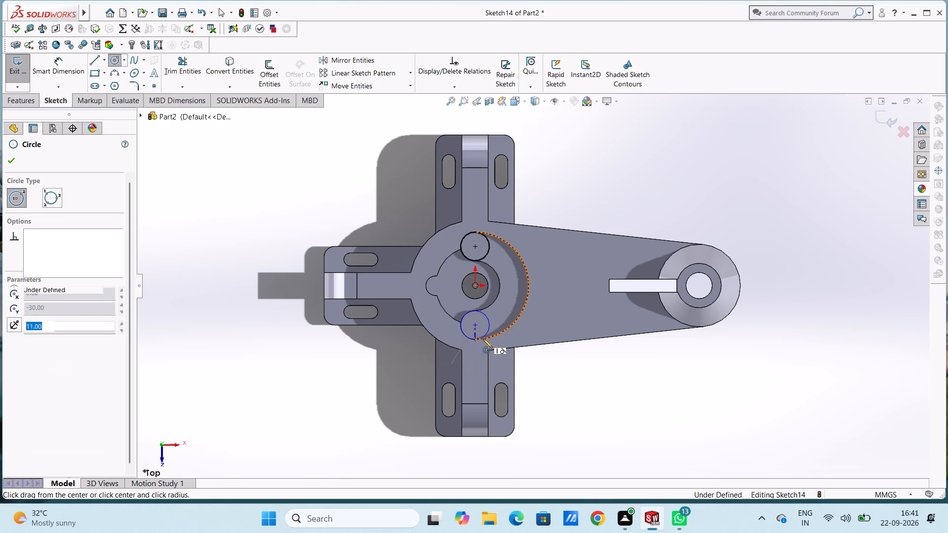
Connect the two circles with three-point arcs along the pocket walls, 19 mm radius inside and 41 mm radius outside.
left_click(112, 76)
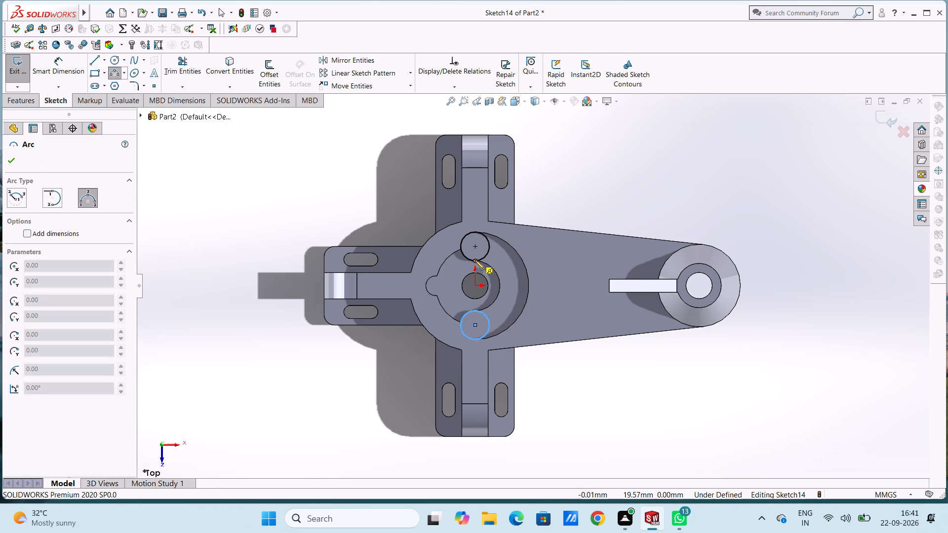
left_click(475, 260)
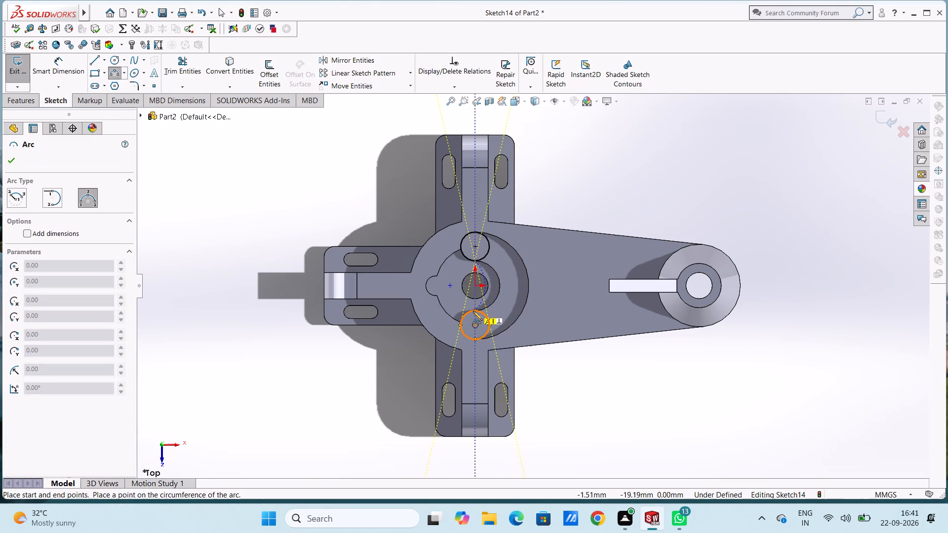
left_click(474, 309)
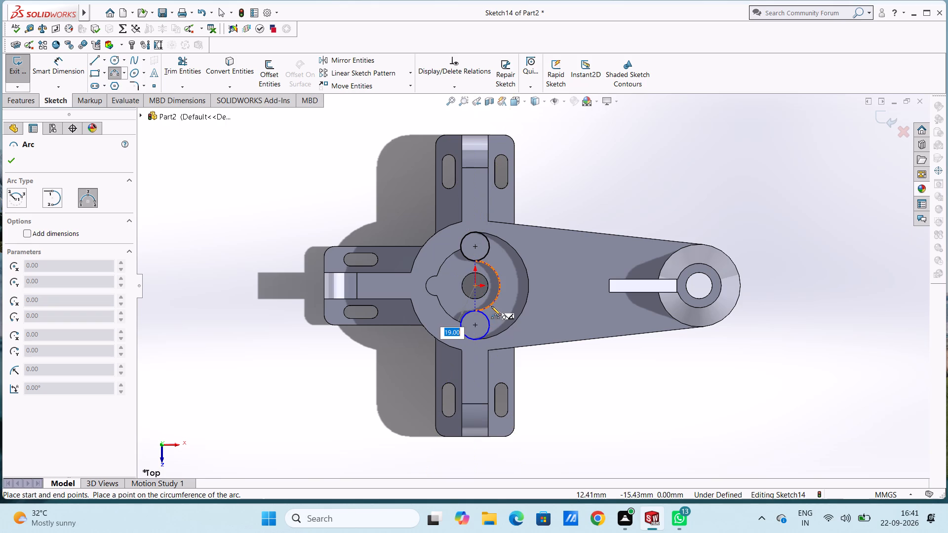
left_click(493, 304)
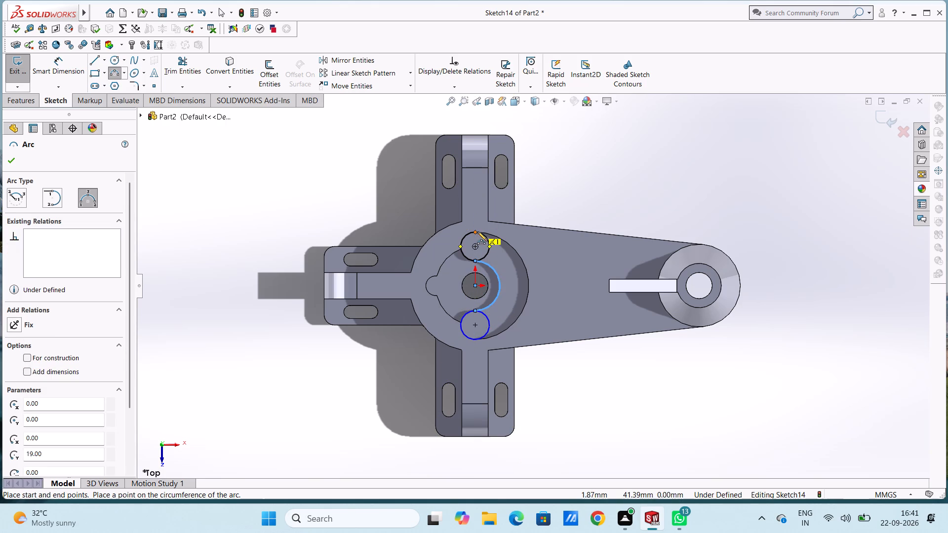
left_click(476, 231)
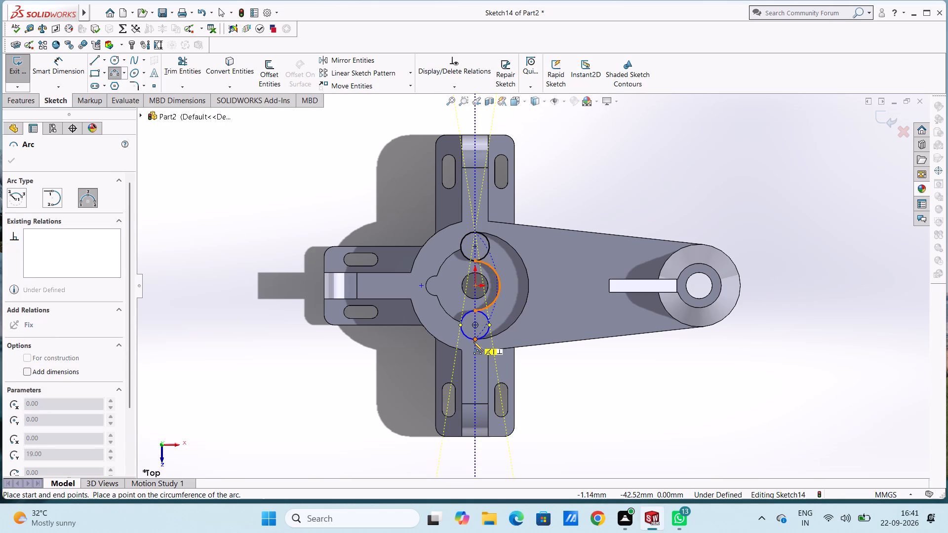
left_click(474, 342)
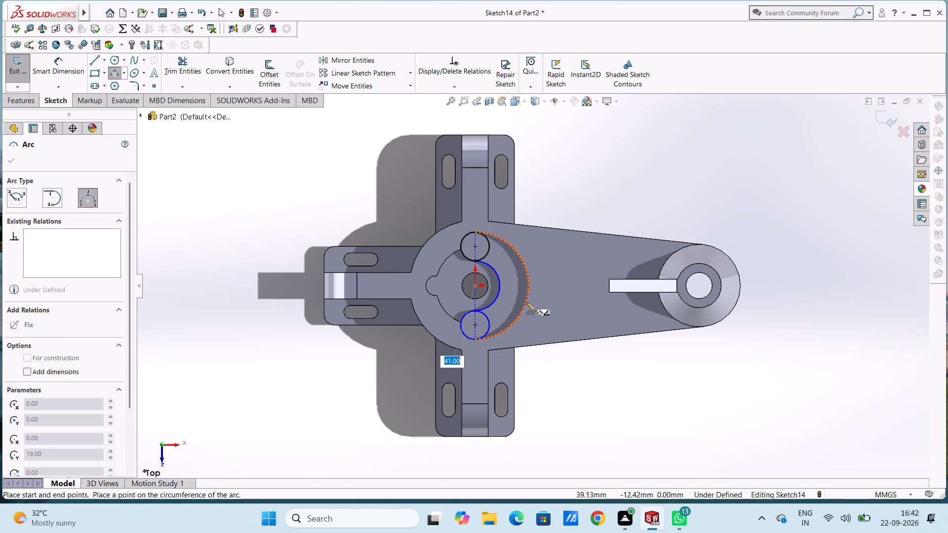
left_click(526, 302)
key("Escape")
key("Escape")
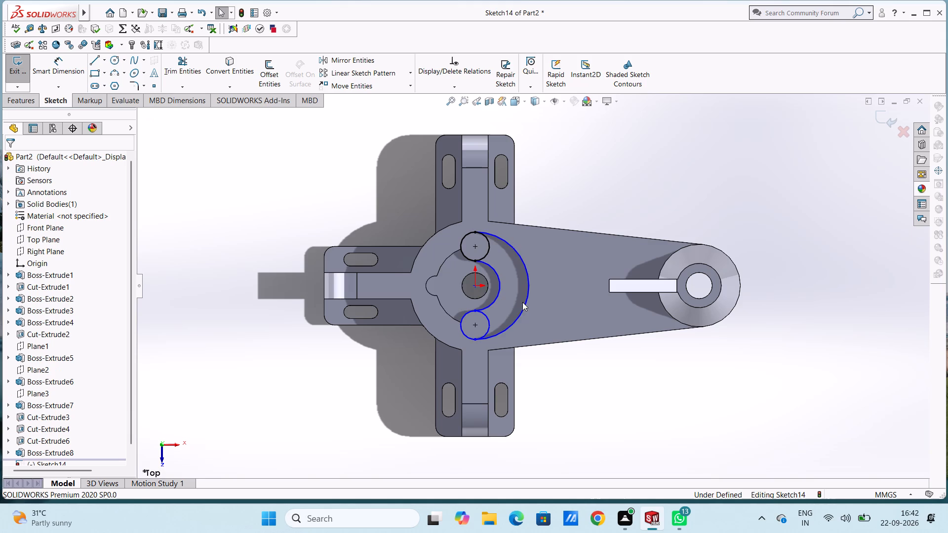
key("Escape")
key("Escape")
key("Escape")
left_click(252, 187)
Dimension the outer connecting arc to a 41 mm radius and the inner one to a 19 mm radius.
left_click(68, 59)
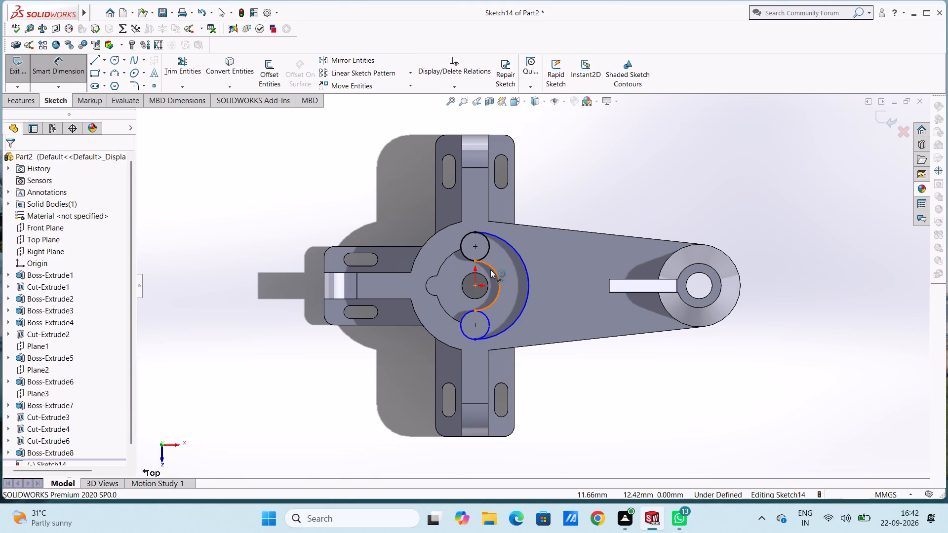
left_click(528, 275)
left_click(699, 191)
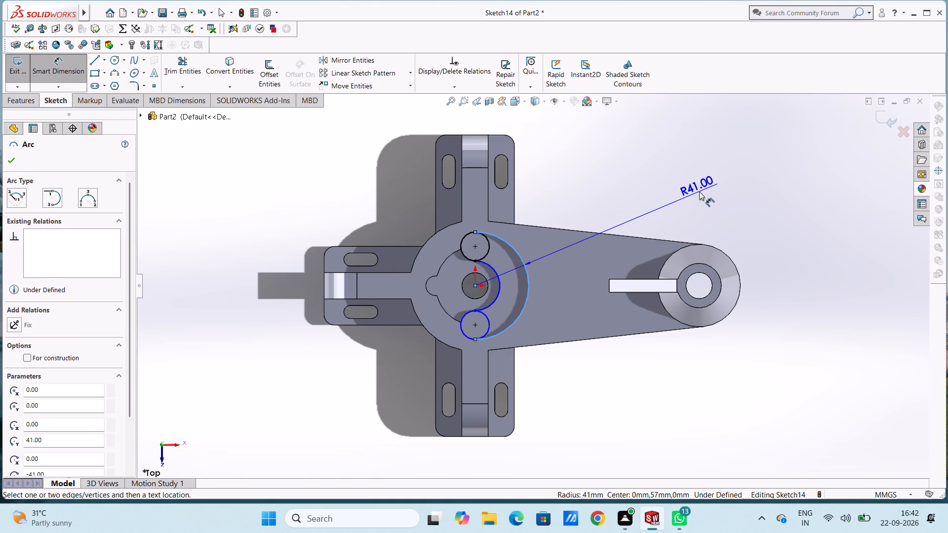
left_click(656, 174)
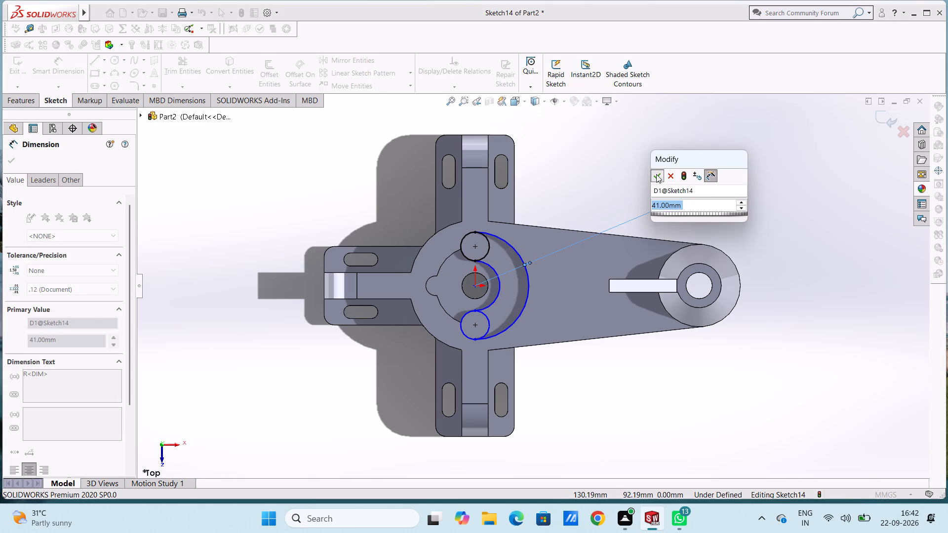
left_click(593, 169)
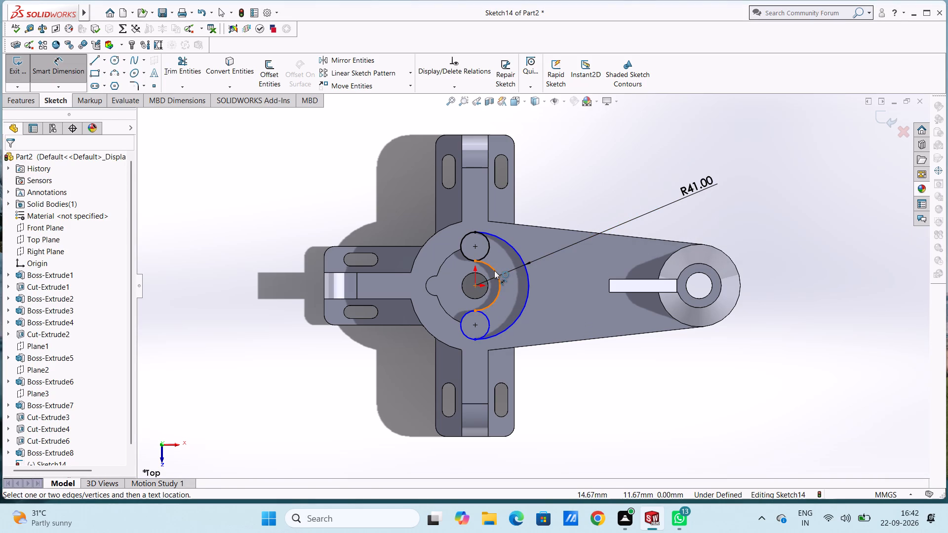
left_click(494, 270)
left_click(647, 173)
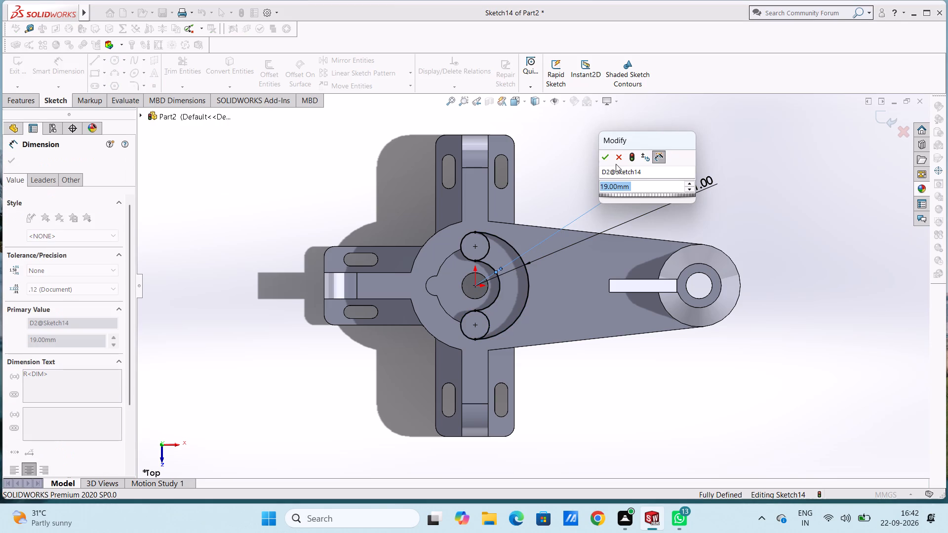
left_click(604, 155)
key("Escape")
key("Escape")
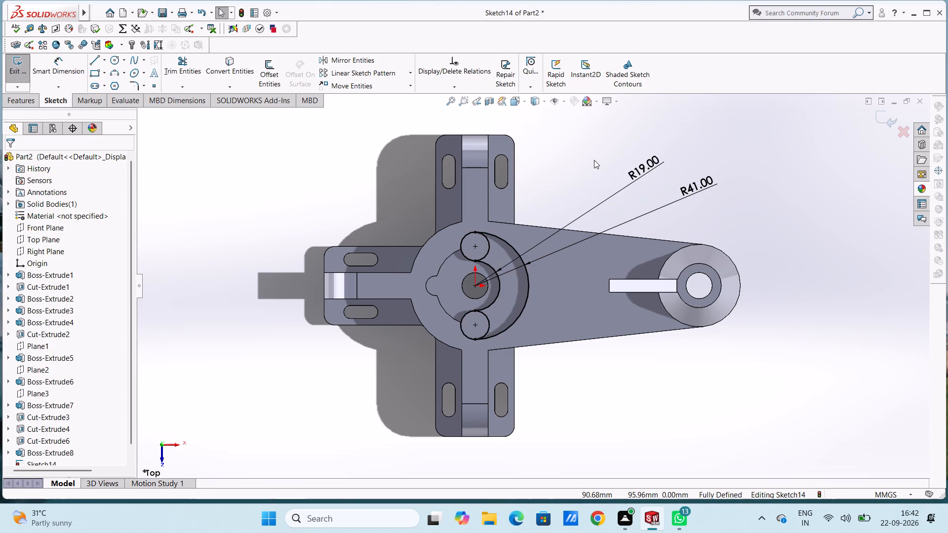
key("Escape")
Trim away the halves of both end circles that lie inside the curved slot outline.
middle_click_drag(550, 305, 555, 236)
scroll(545, 298, "down", 3)
scroll(542, 298, "up", 1)
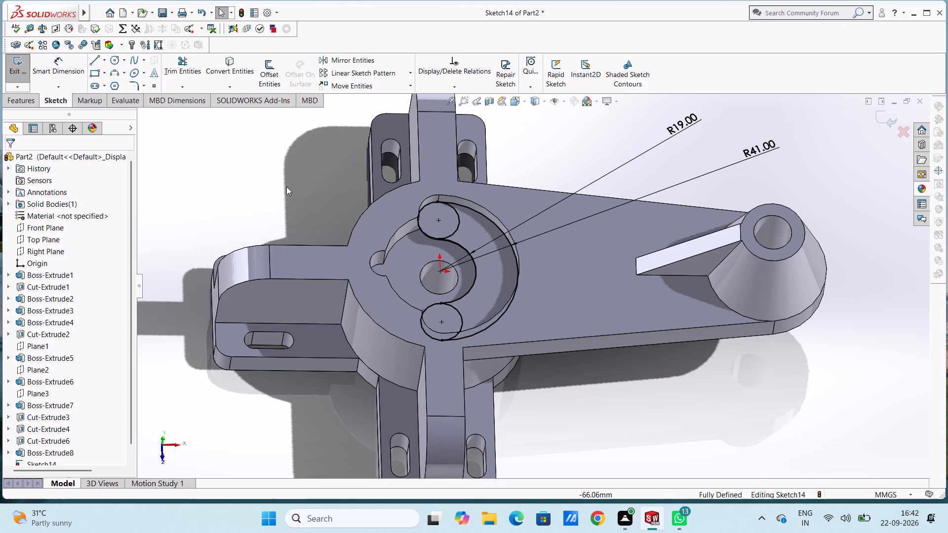
left_click(182, 64)
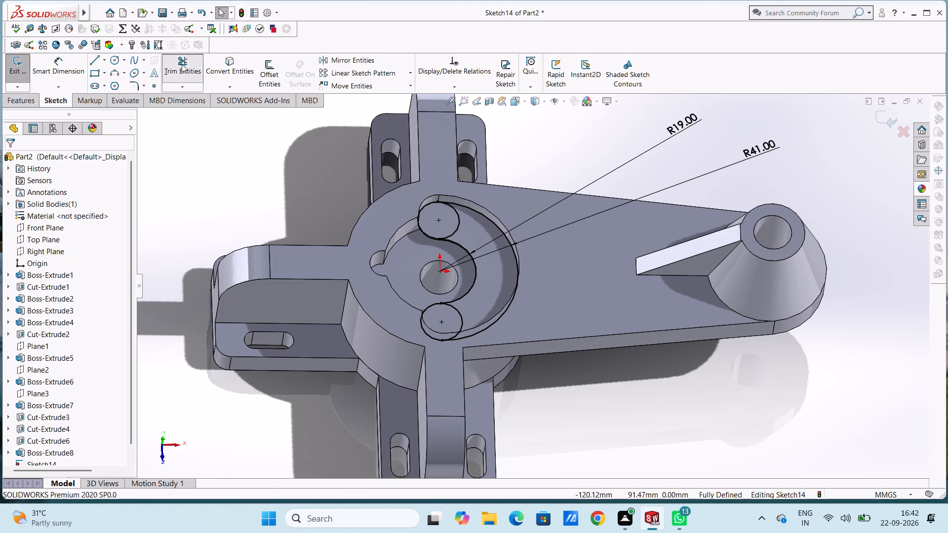
left_click(460, 219)
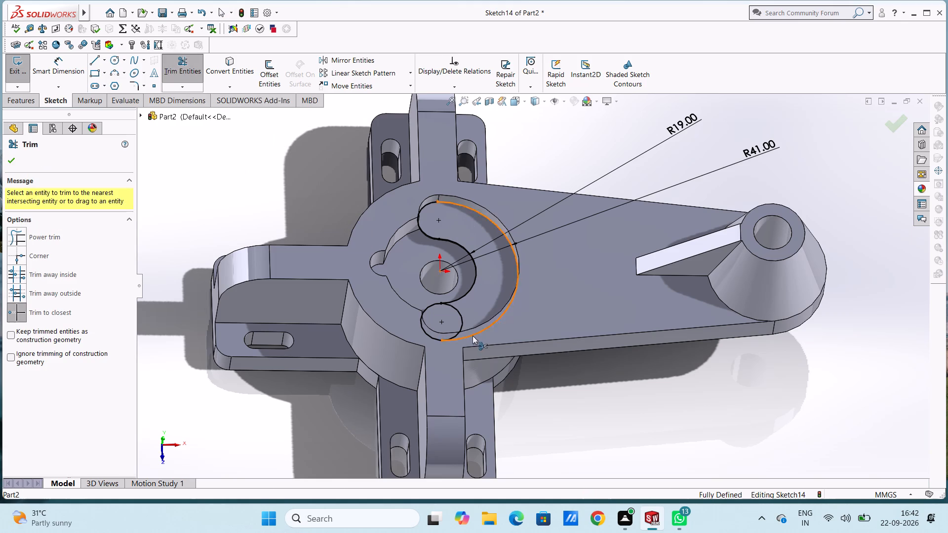
left_click(460, 317)
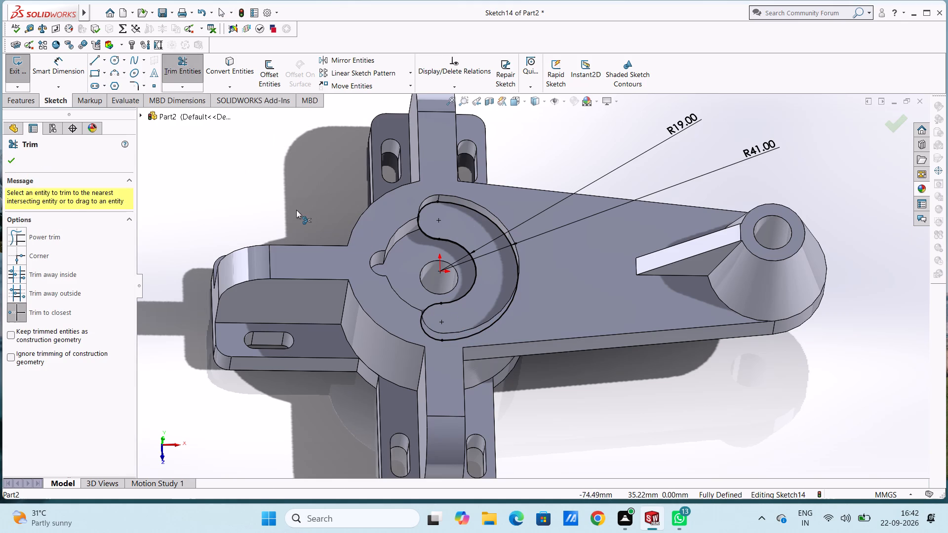
key("Escape")
key("Escape")
Set up a blind boss extrusion of the arc-shaped slot outline, trying depths of 10, 9 and 9.5 mm before settling on 8.5 mm.
left_click(17, 104)
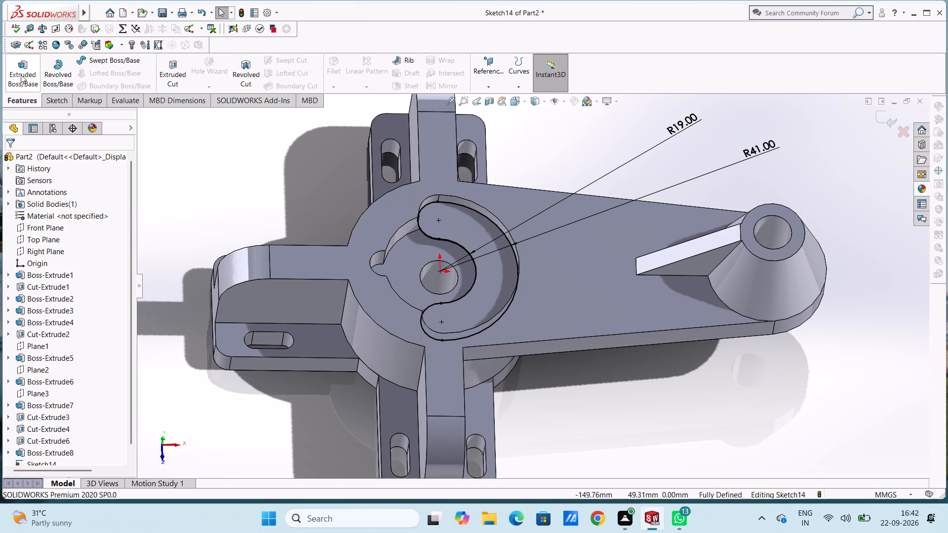
left_click(21, 73)
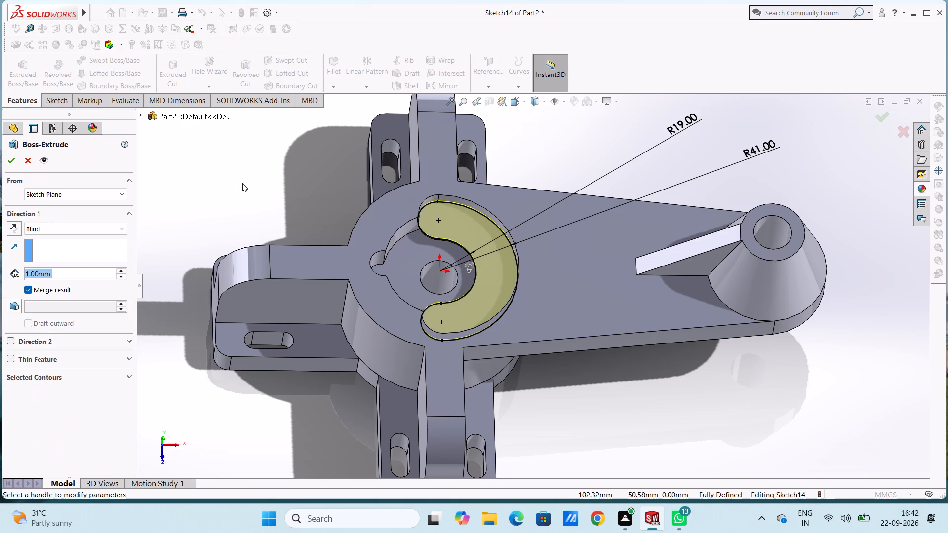
type("10")
key("Return")
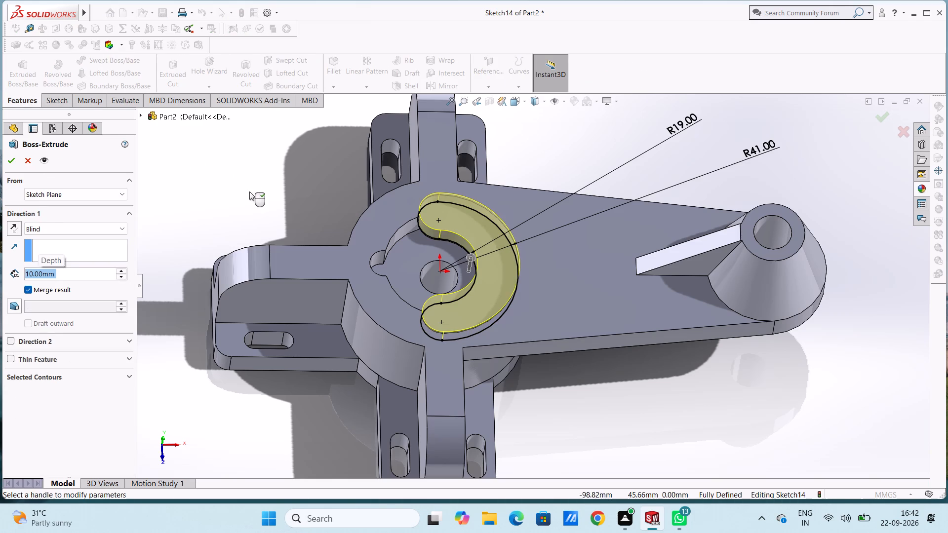
middle_click_drag(249, 191, 278, 65)
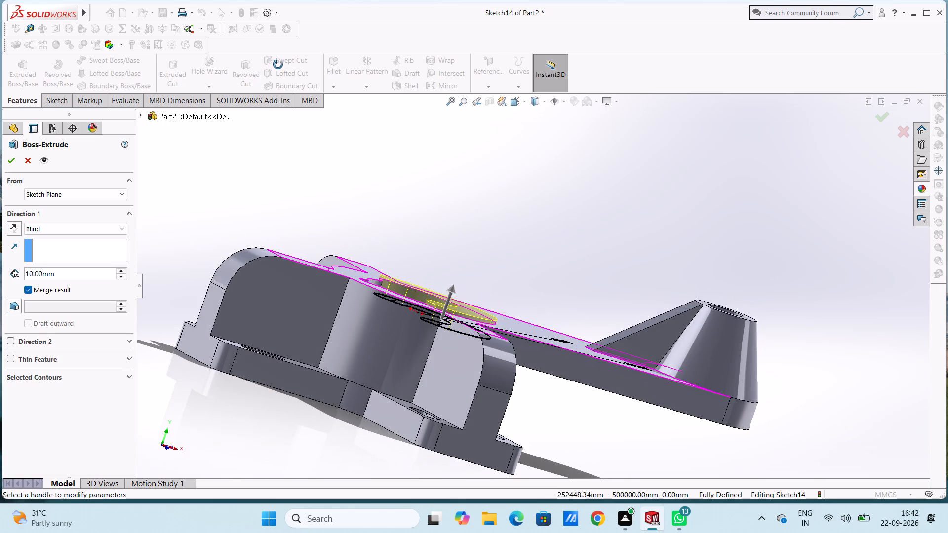
middle_click_drag(278, 65, 237, 150)
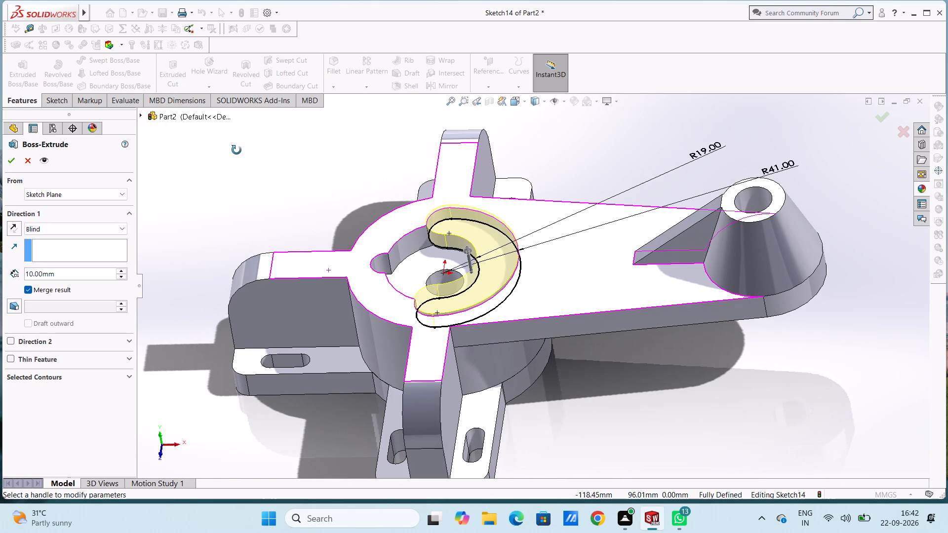
middle_click_drag(237, 150, 241, 140)
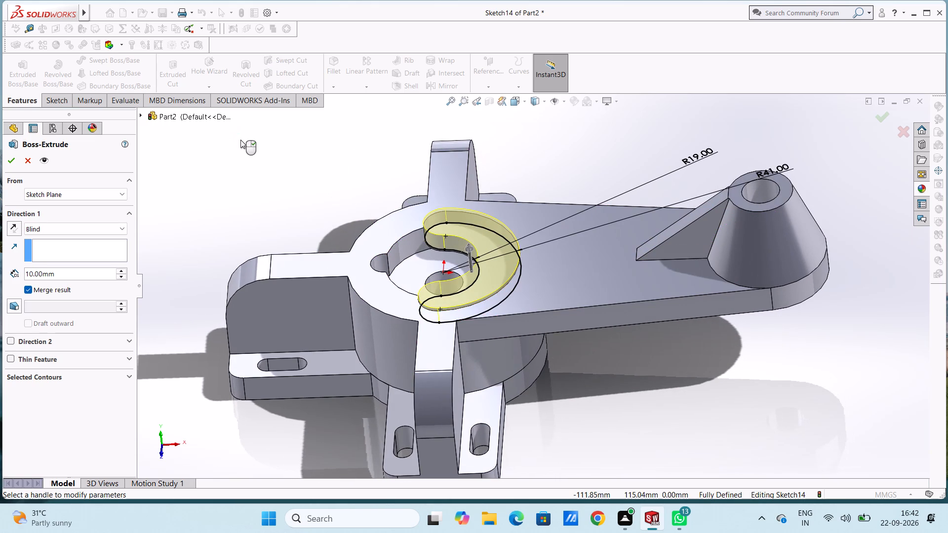
middle_click_drag(233, 227, 227, 141)
double_click(100, 274)
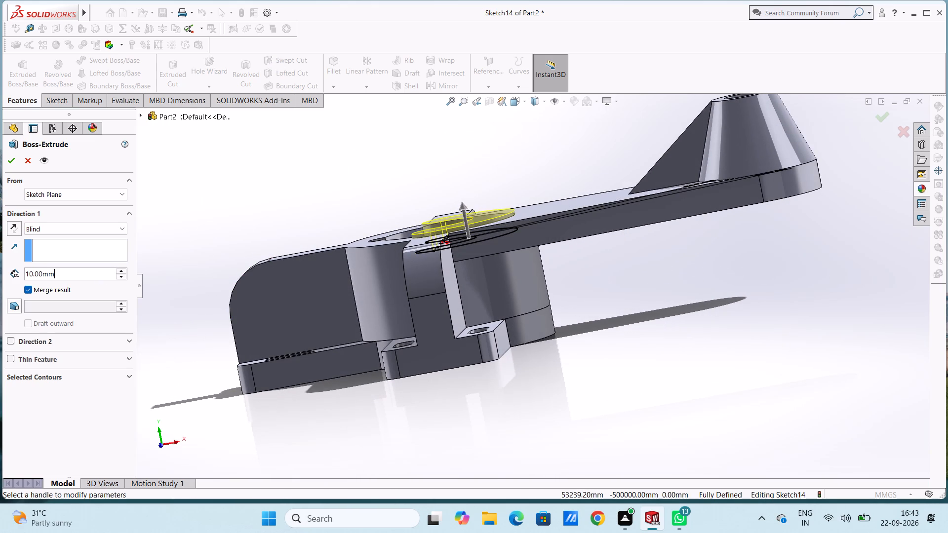
key("9")
key("Return")
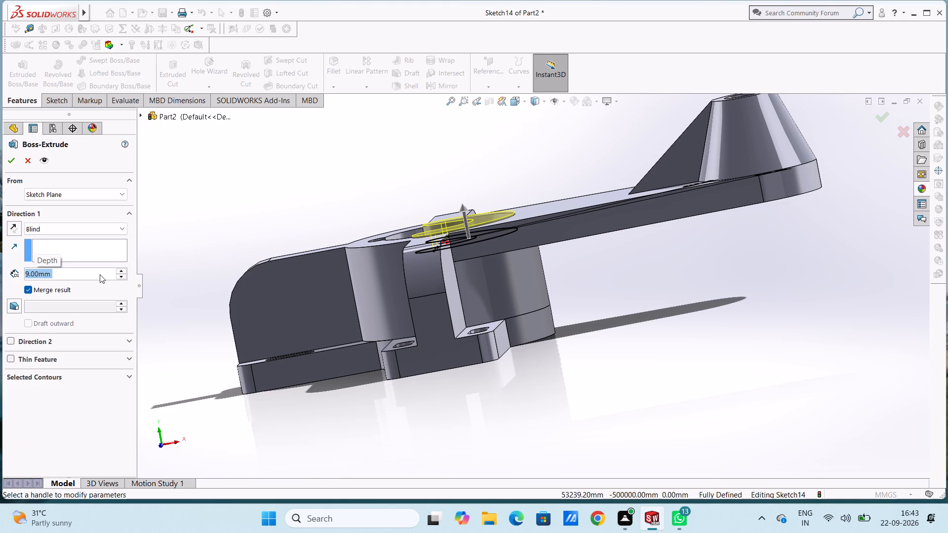
type("9.5")
key("Return")
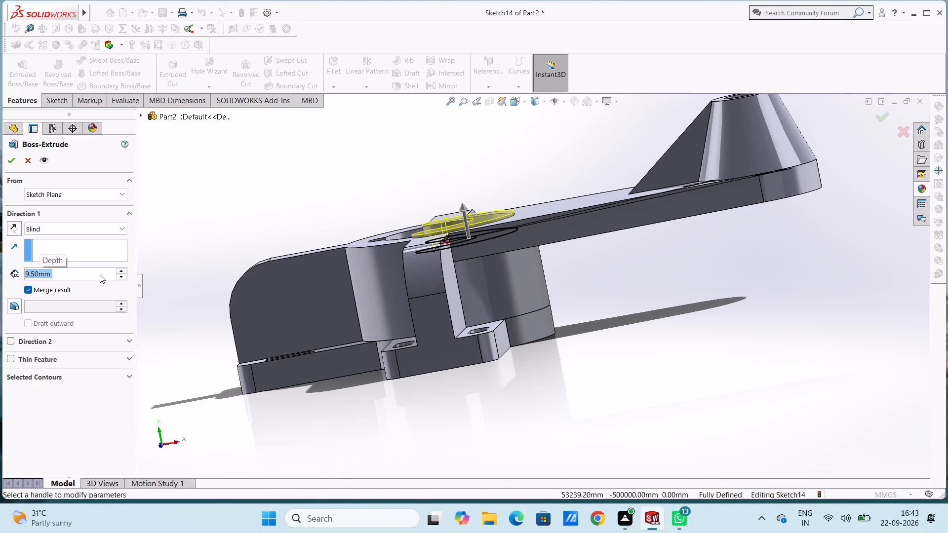
type("8.5")
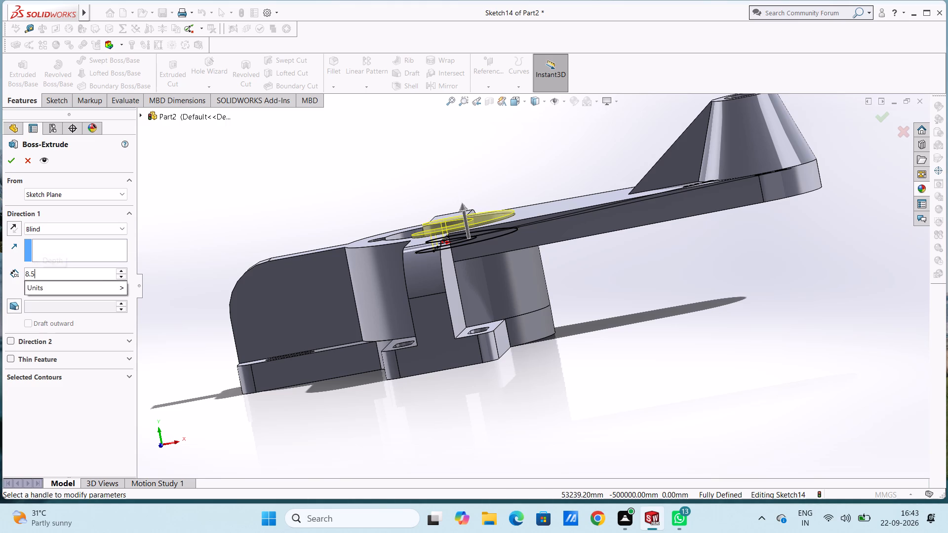
key("Return")
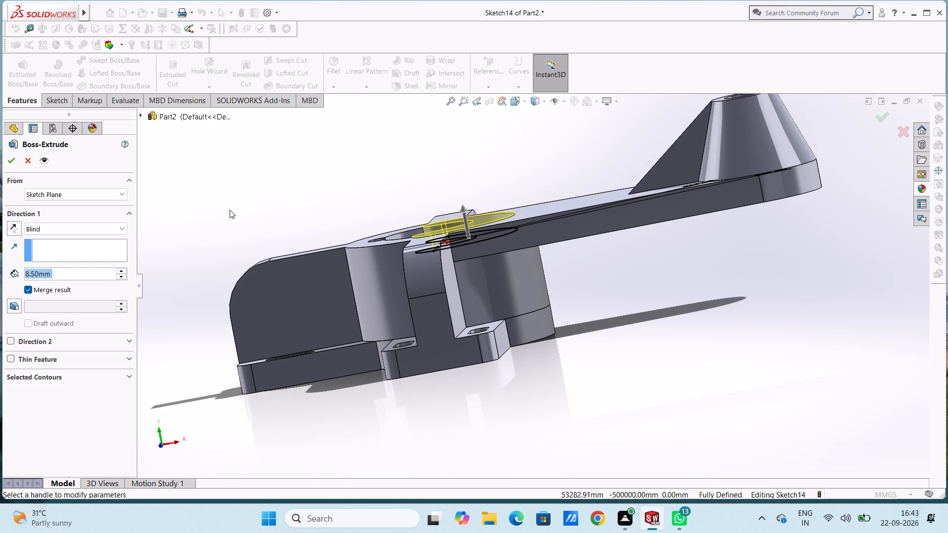
Make the extrusion a one-direction thin feature with a 1 mm wall reversed to the inside of the outline, and finish it.
middle_click_drag(240, 200, 270, 382)
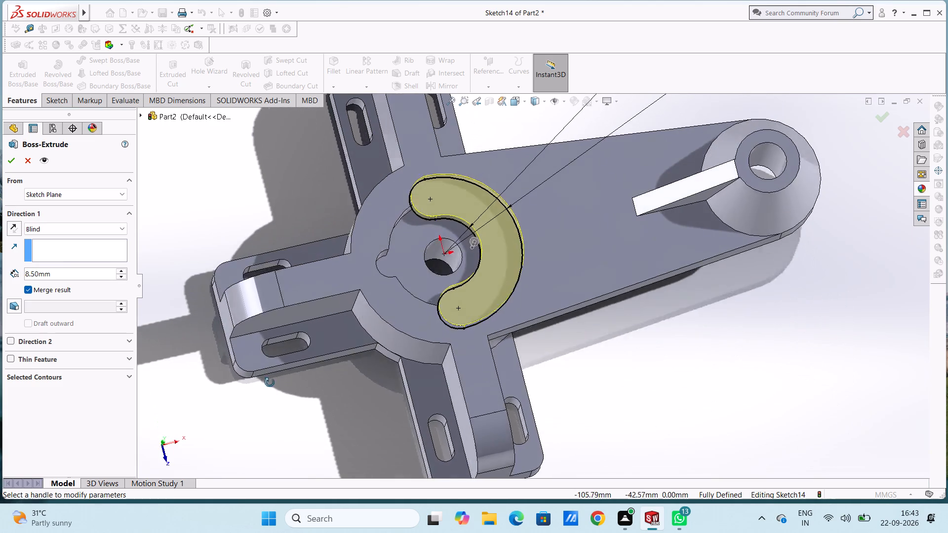
middle_click_drag(270, 382, 261, 406)
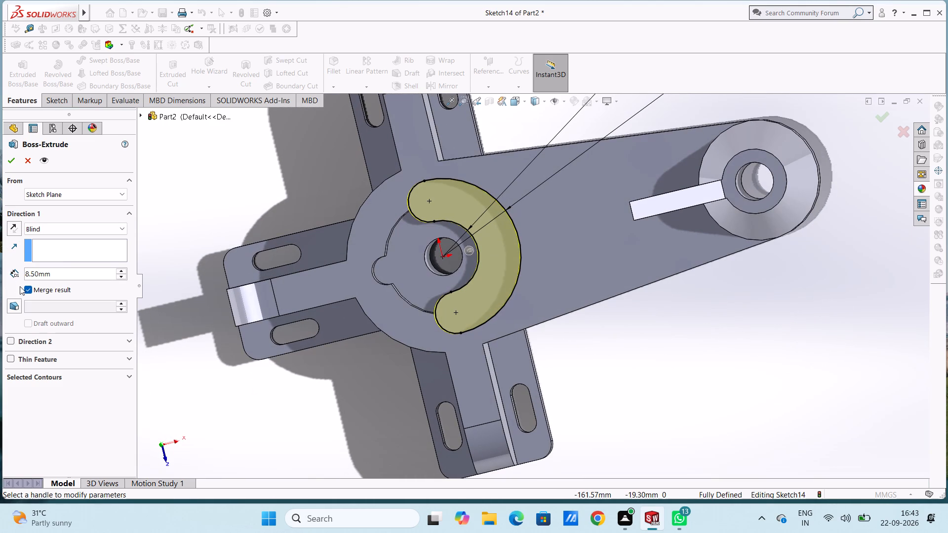
left_click(12, 357)
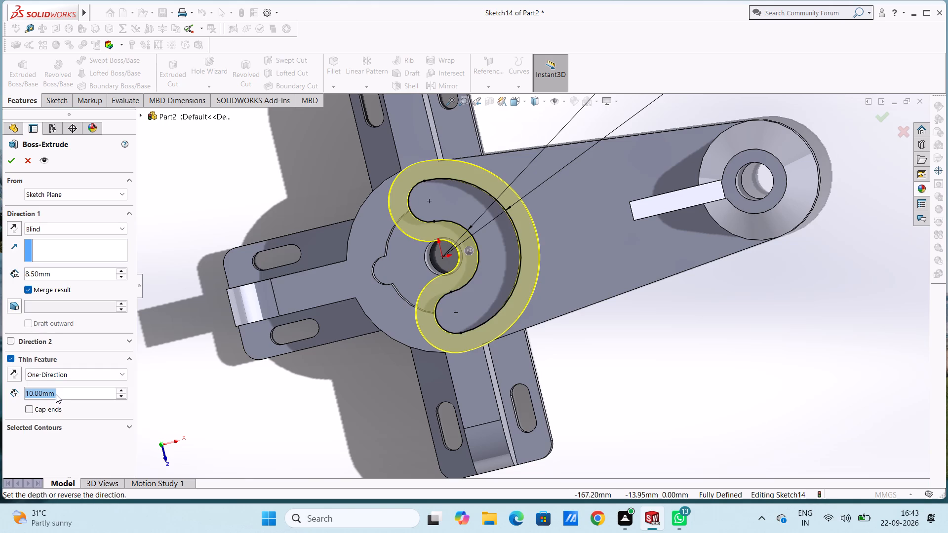
left_click(10, 375)
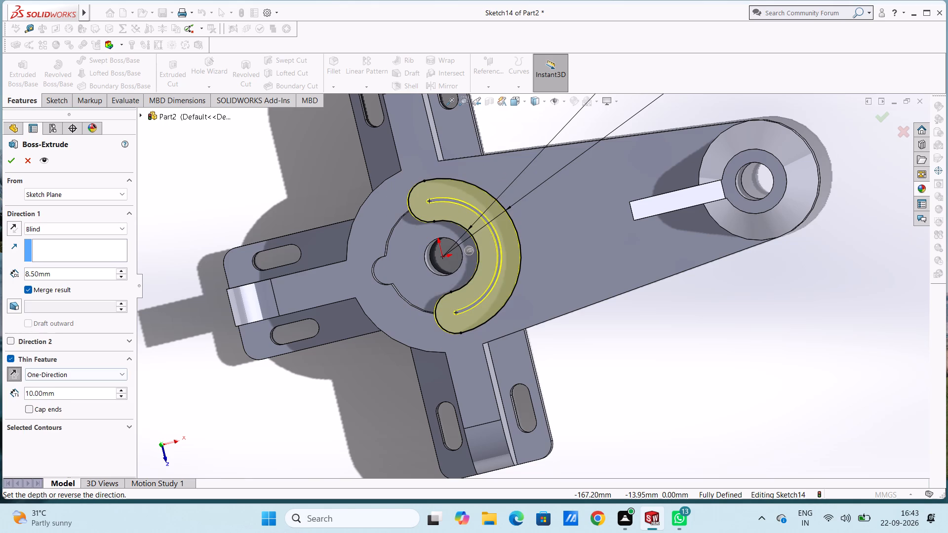
double_click(61, 394)
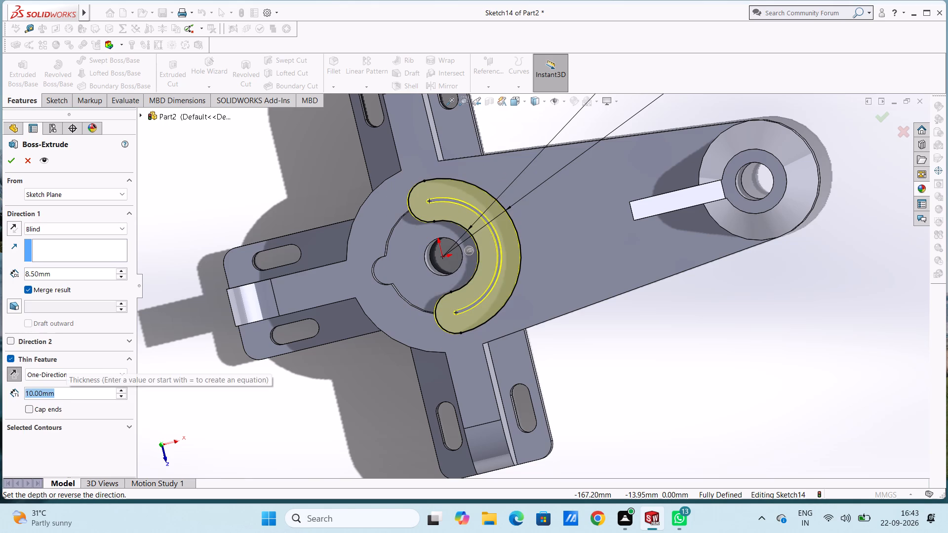
key("1")
key("Return")
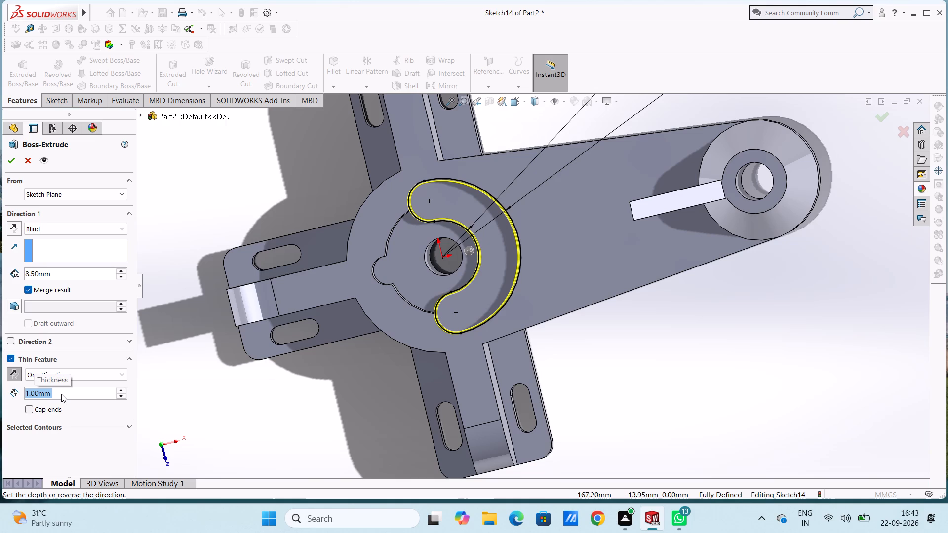
left_click(12, 162)
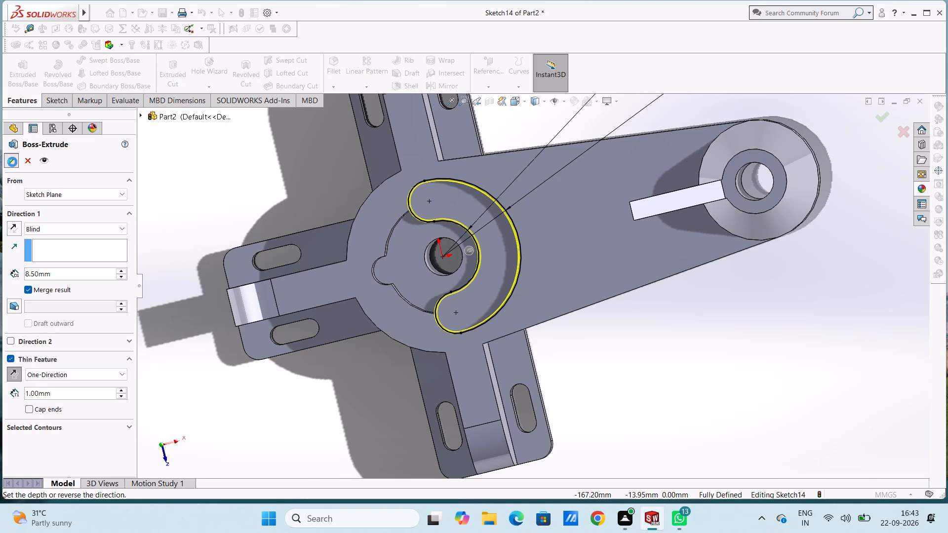
left_click(193, 169)
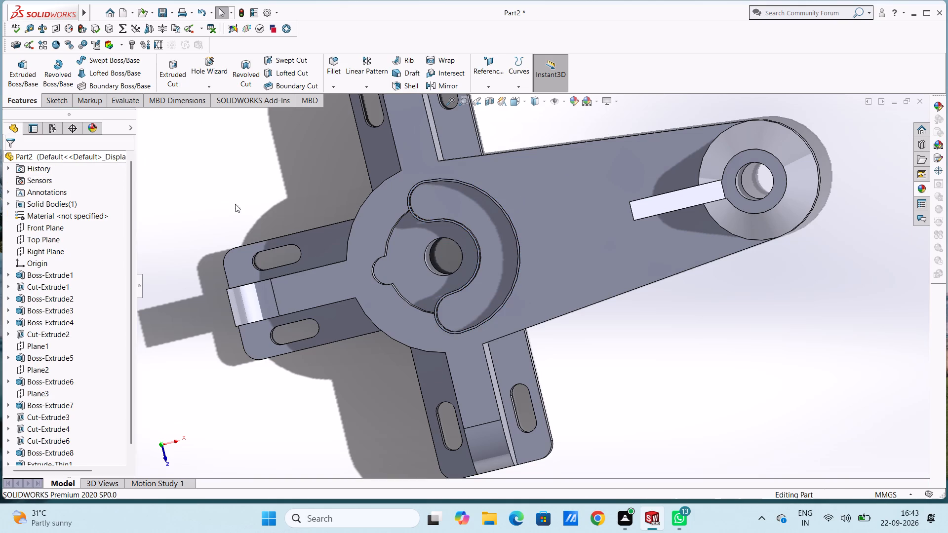
Start a sketch on the arc-shaped pocket's floor and draw a 30 mm radius circle centred on the origin.
middle_click_drag(247, 208, 259, 151)
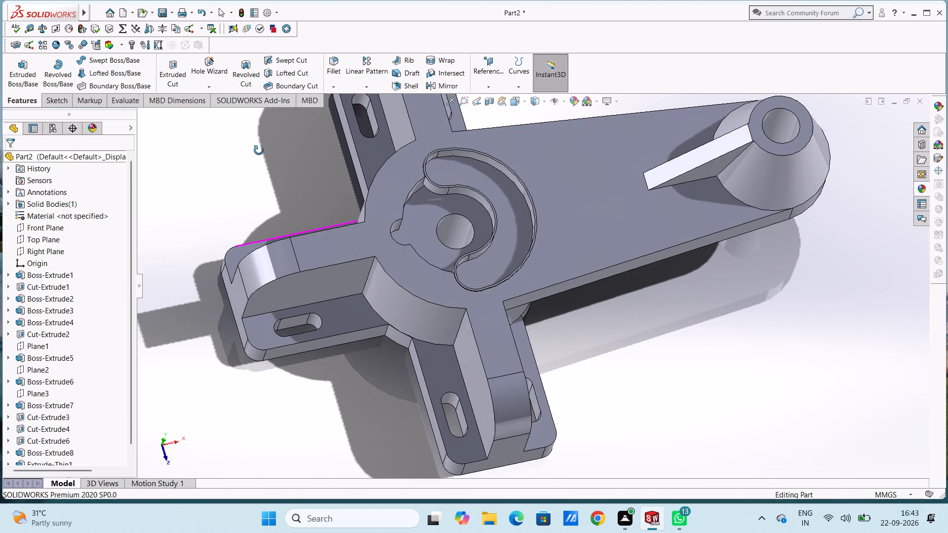
middle_click_drag(259, 151, 259, 154)
key("ctrl+5")
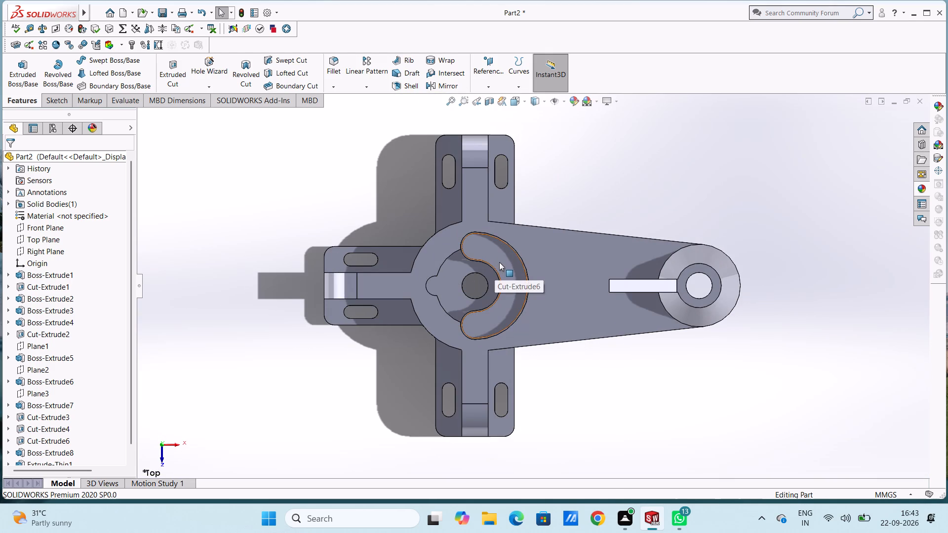
left_click(499, 262)
left_click(546, 236)
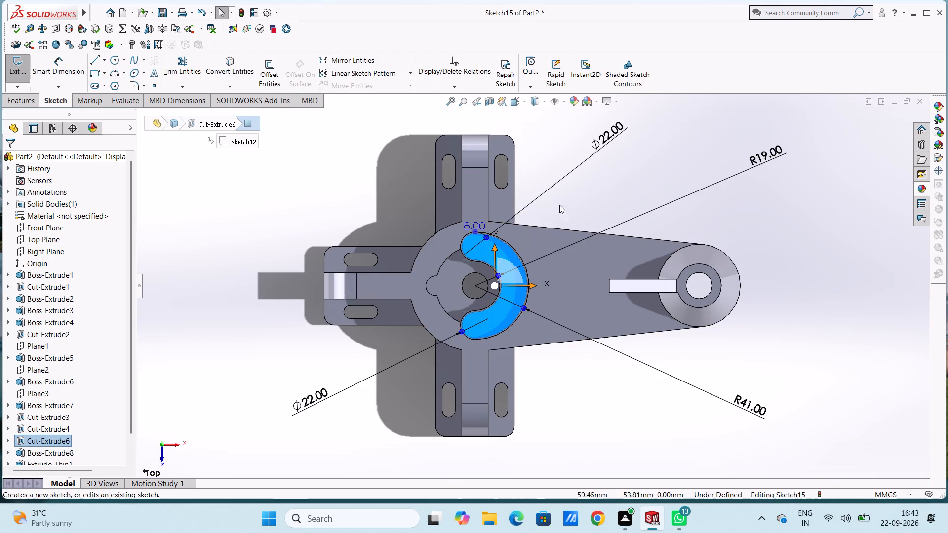
left_click(591, 176)
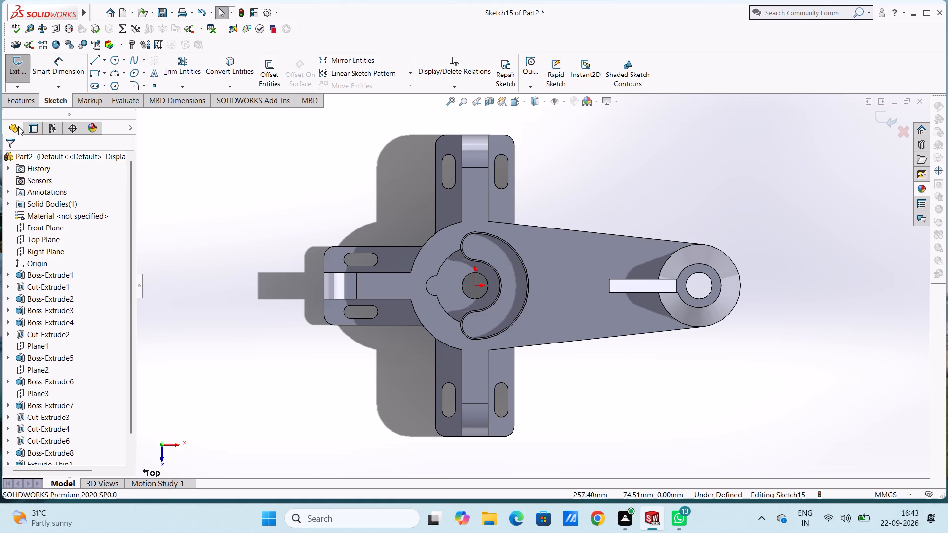
left_click(112, 60)
left_click(475, 285)
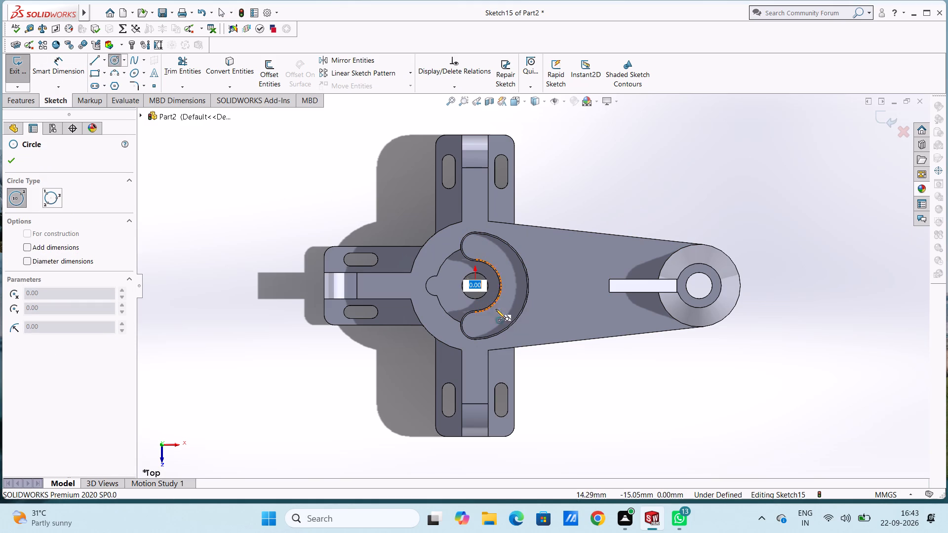
type("30")
key("Return")
key("Escape")
key("Escape")
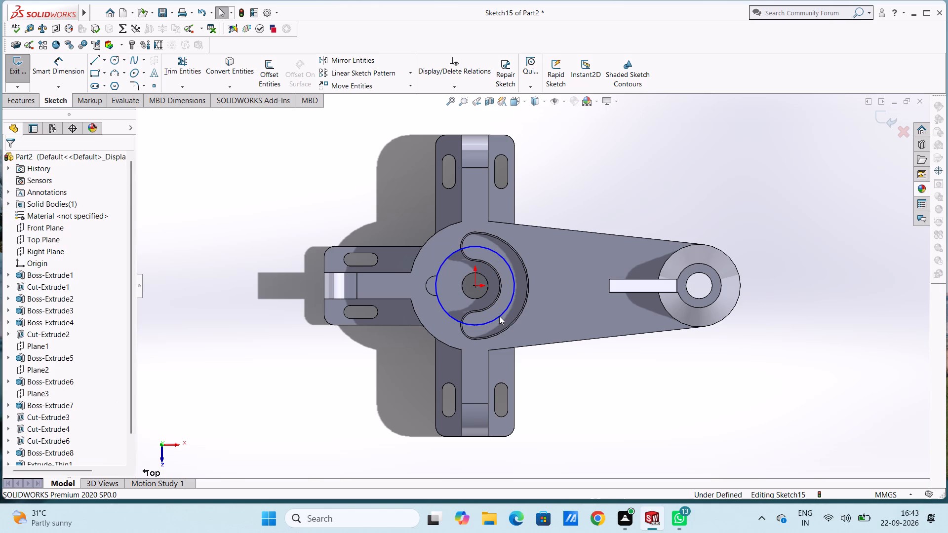
key("Escape")
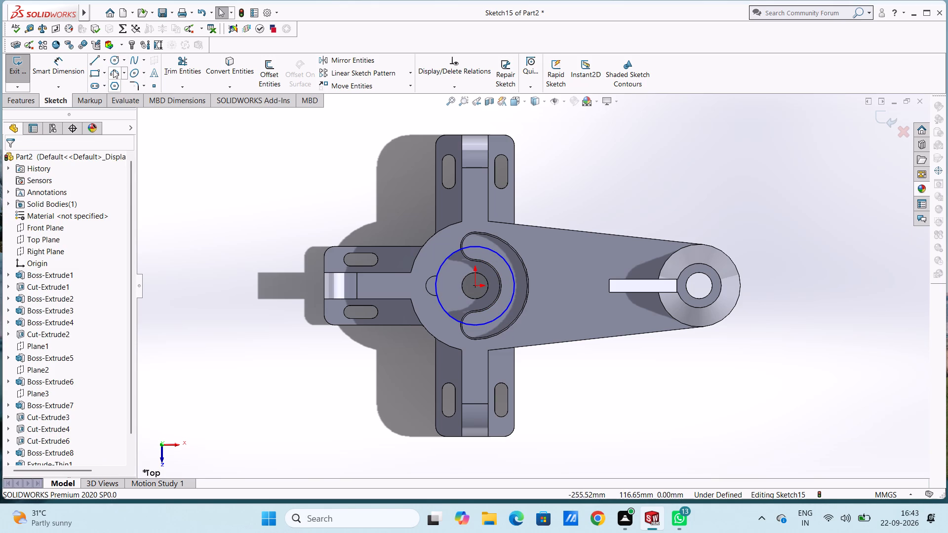
Draw three 6 mm radius circles centred on the 30 mm circle, one at each pocket end and one midway along the arc.
left_click(115, 60)
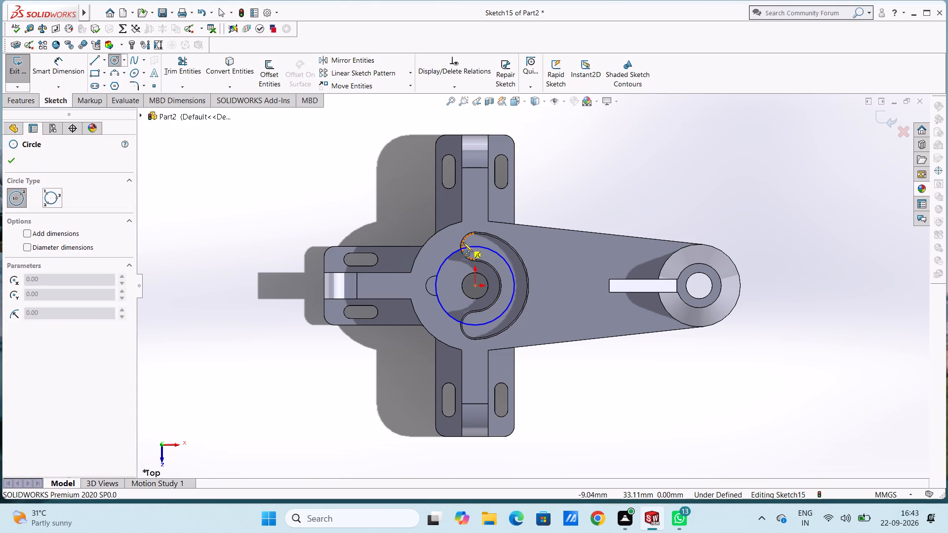
left_click(474, 246)
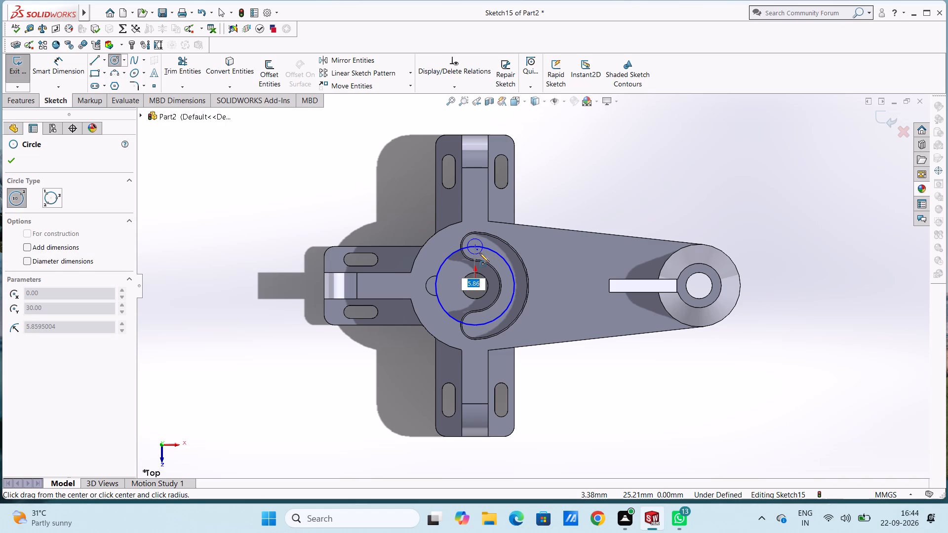
key("6")
key("Return")
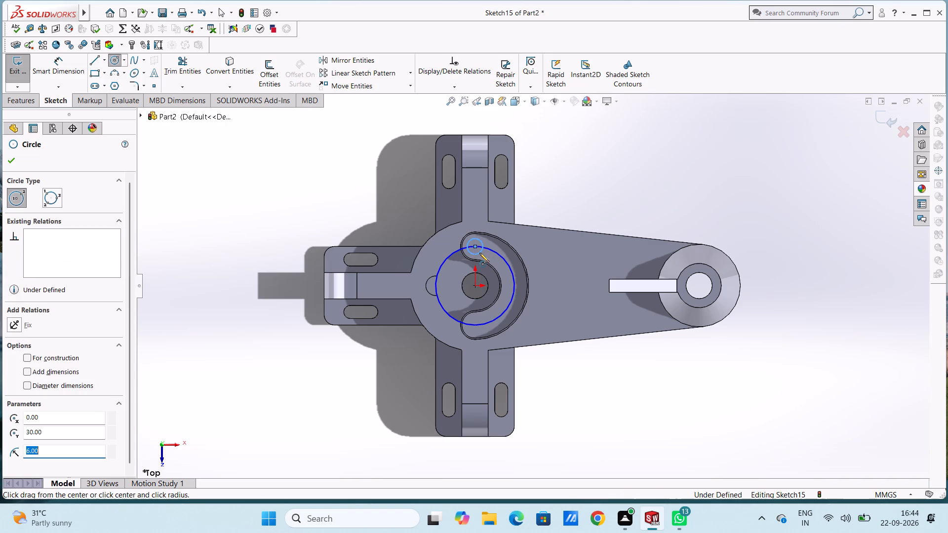
left_click(514, 284)
key("6")
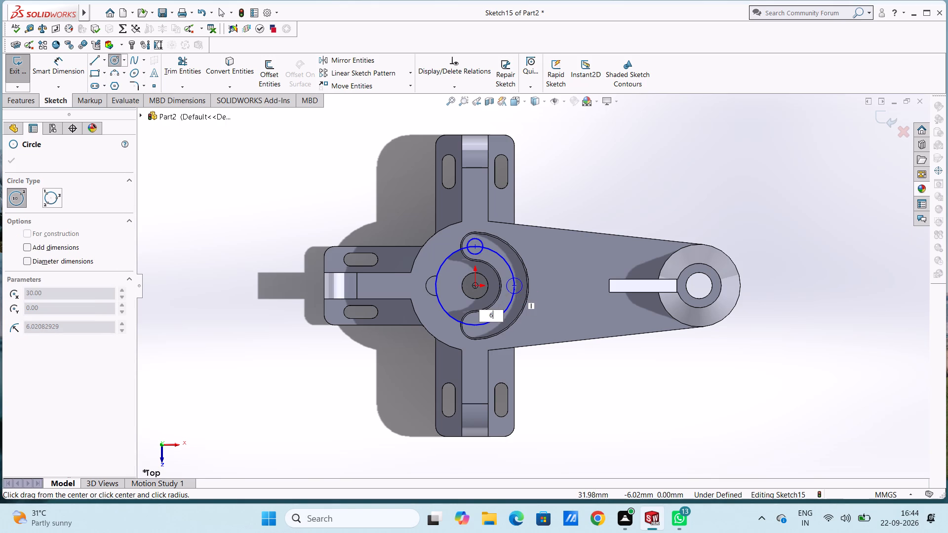
key("Return")
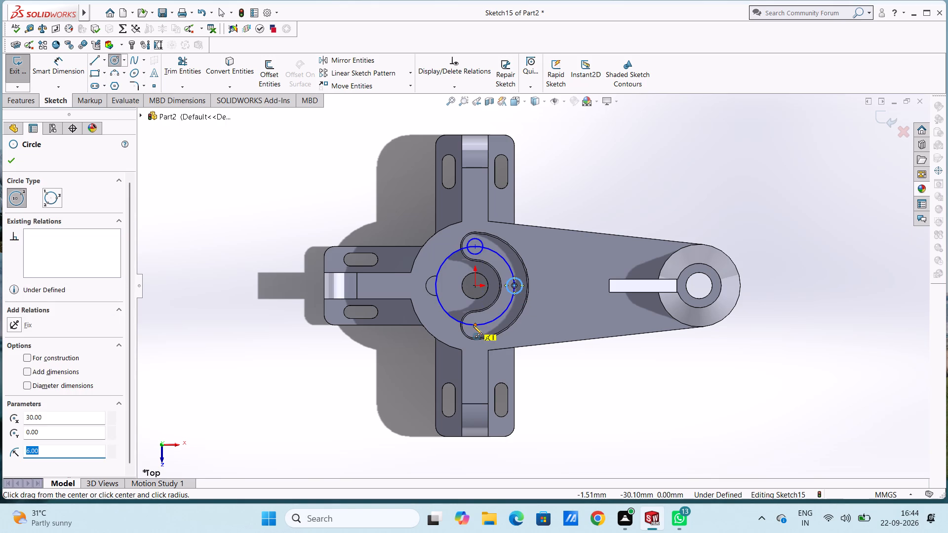
left_click(474, 326)
key("6")
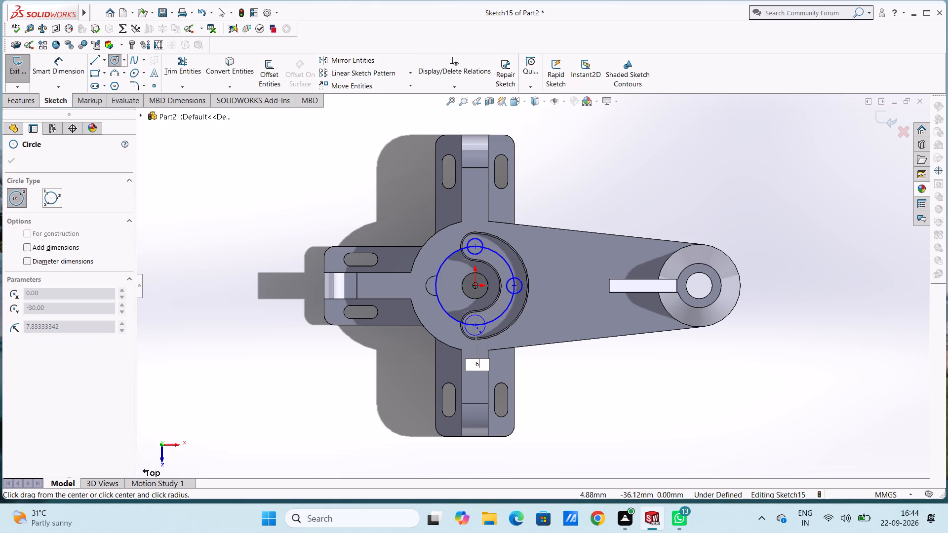
key("Return")
key("Escape")
key("Escape")
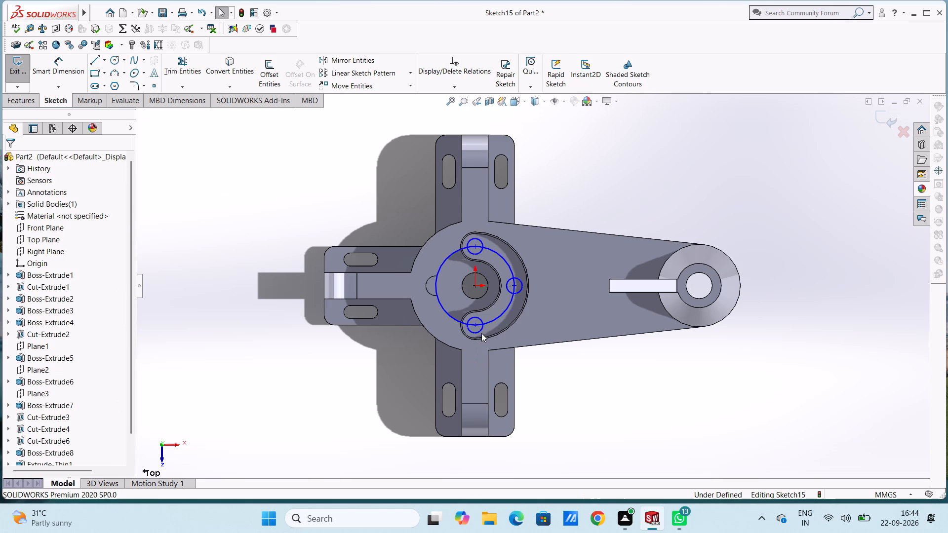
key("Escape")
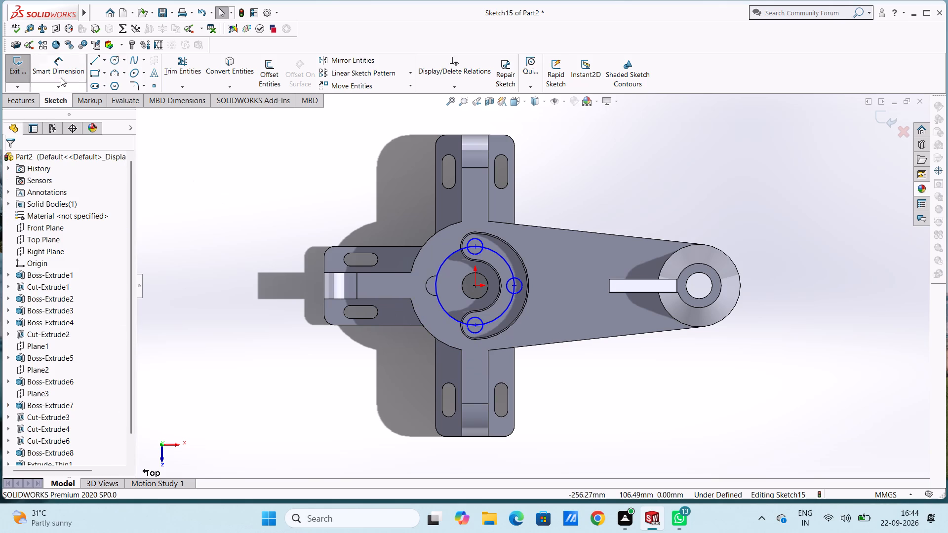
Dimension each of the three small circles in the arc-shaped pocket with a 12 mm diameter.
left_click(60, 69)
left_click(481, 242)
left_click(632, 185)
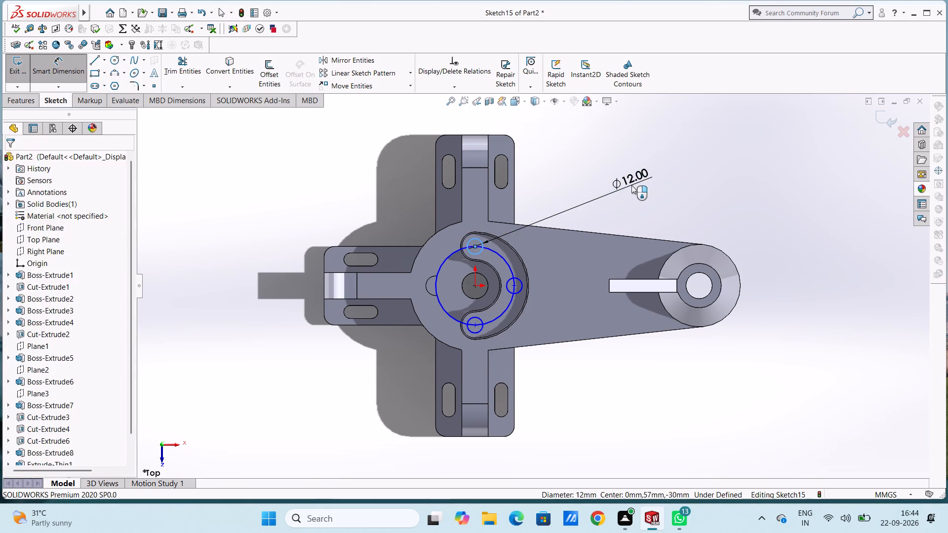
left_click(593, 171)
left_click(583, 165)
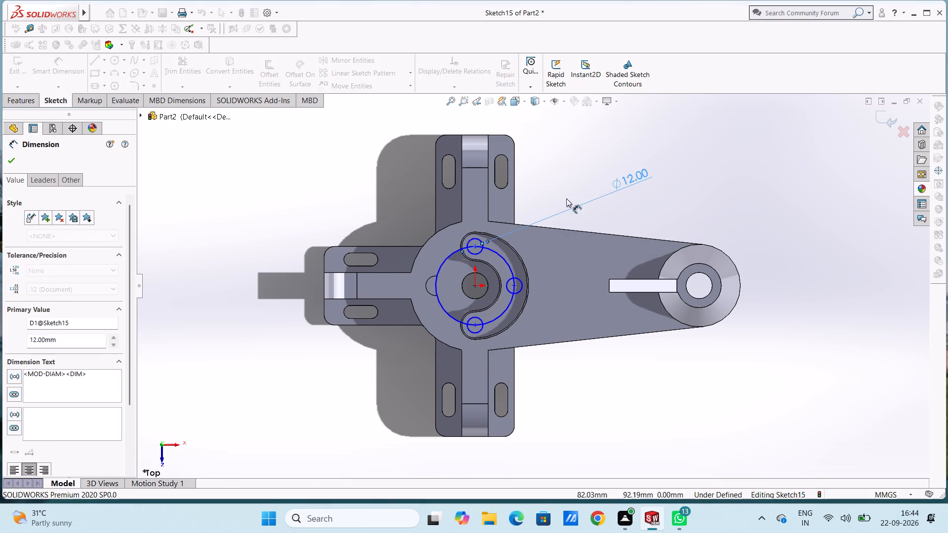
left_click(521, 281)
left_click(698, 193)
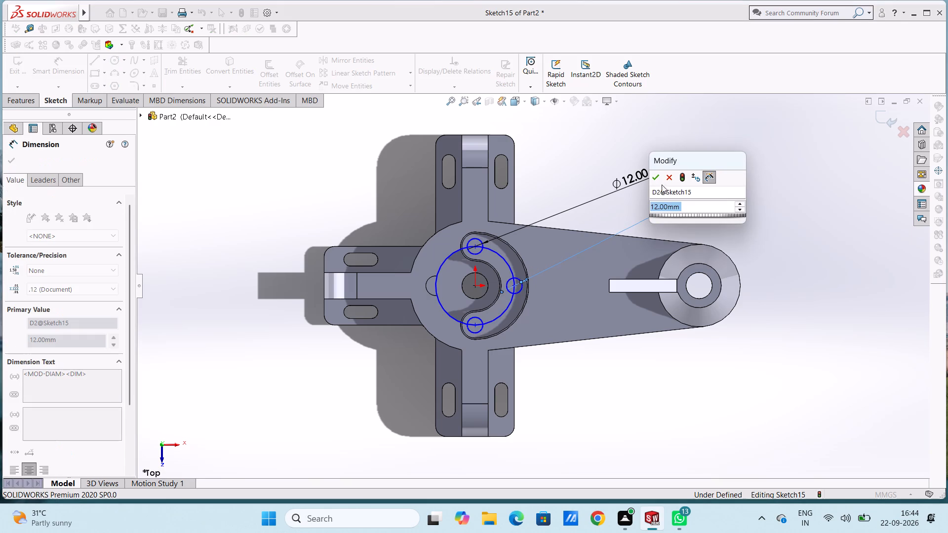
left_click(656, 178)
left_click(664, 160)
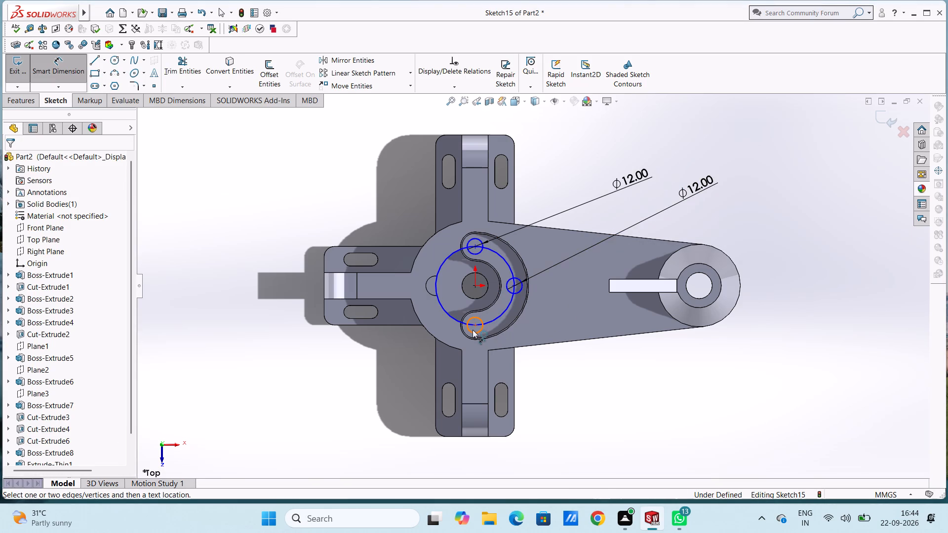
left_click(473, 330)
left_click(602, 410)
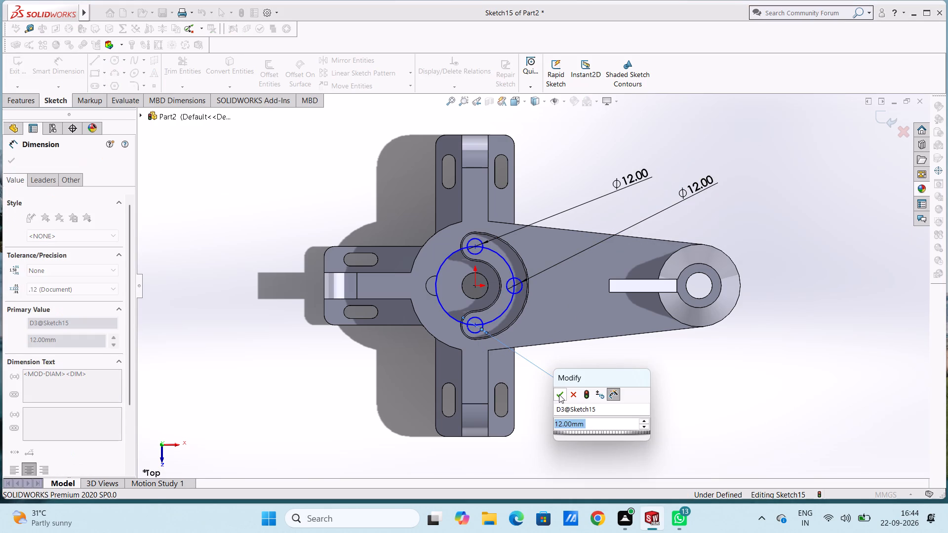
left_click(559, 394)
key("Escape")
key("Escape")
key("Escape")
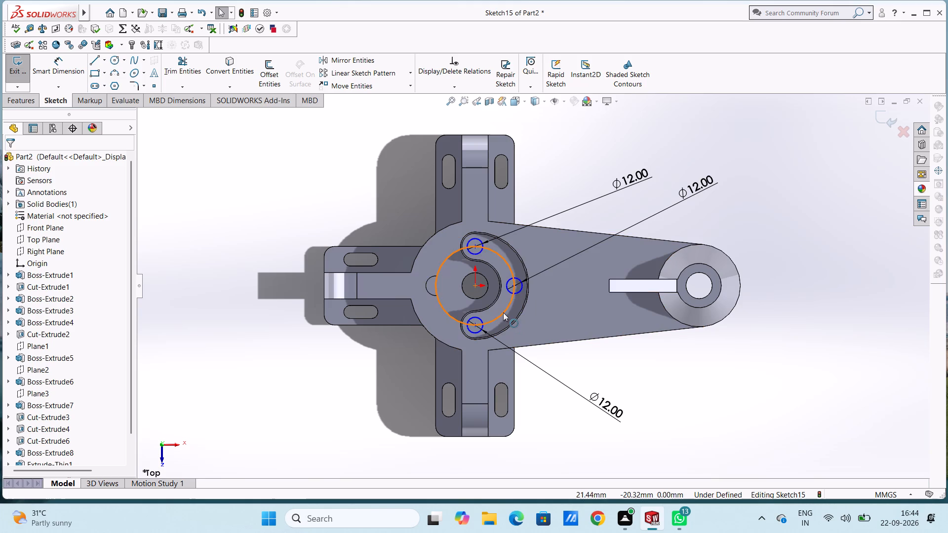
Delete the large 60 mm diameter layout circle centred on the origin from the sketch.
left_click(503, 312)
key("Delete")
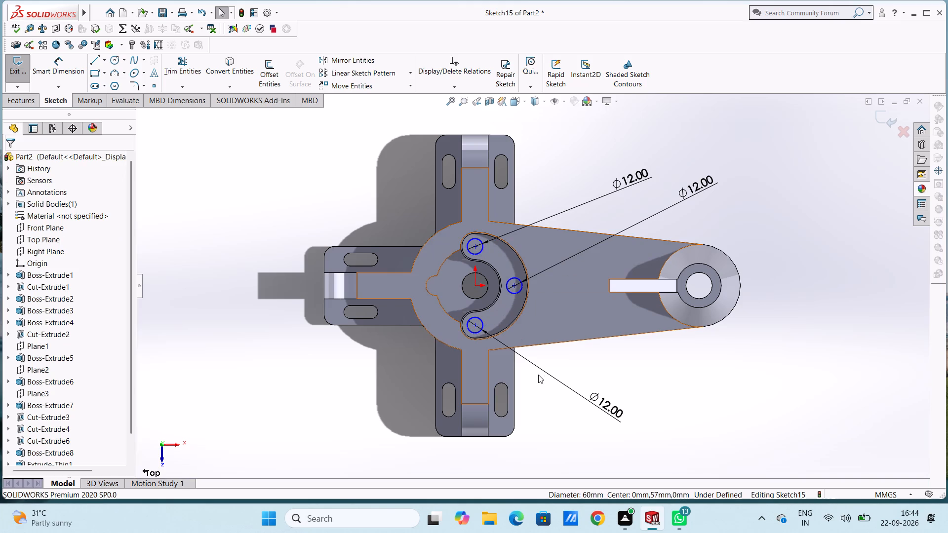
Cut the three 12 mm circles down through the part as a blind extruded cut 200 mm deep.
middle_click_drag(569, 429, 580, 271)
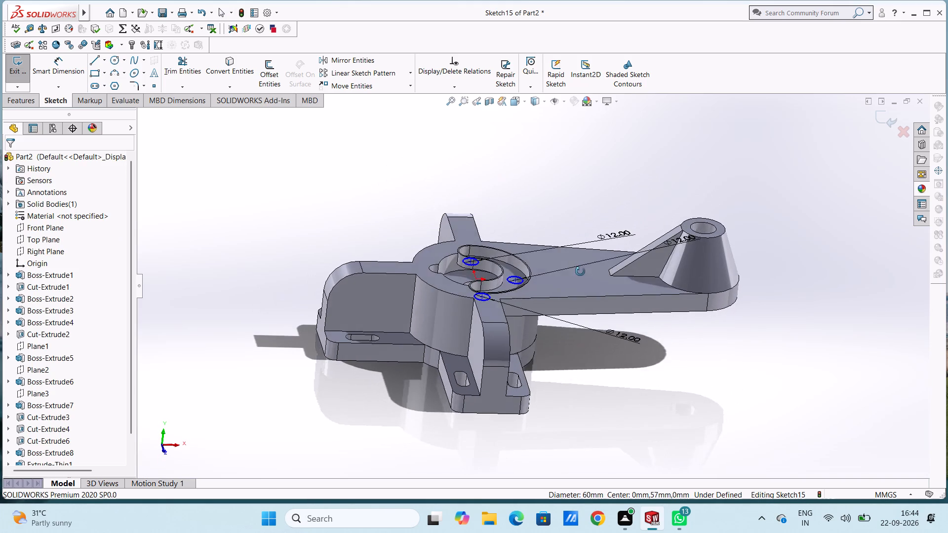
middle_click_drag(580, 271, 583, 269)
left_click(35, 105)
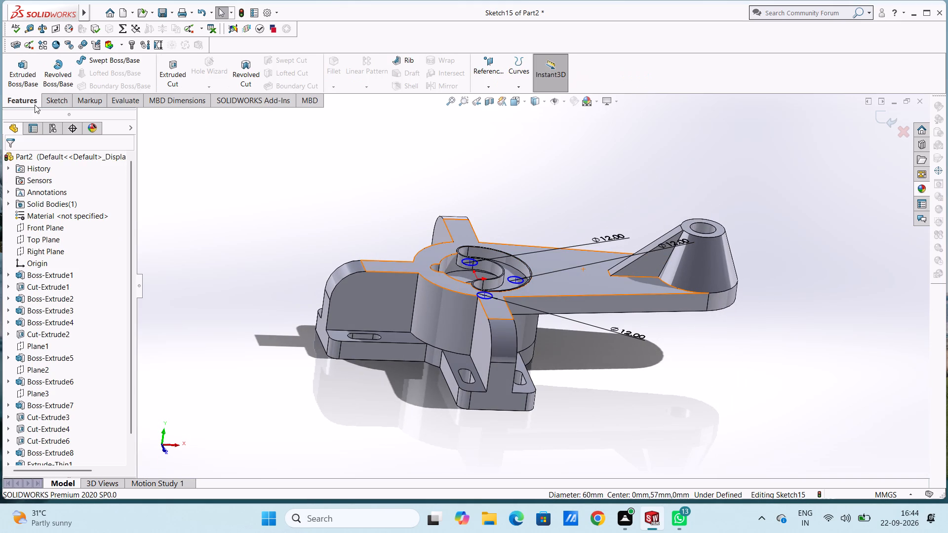
left_click(171, 70)
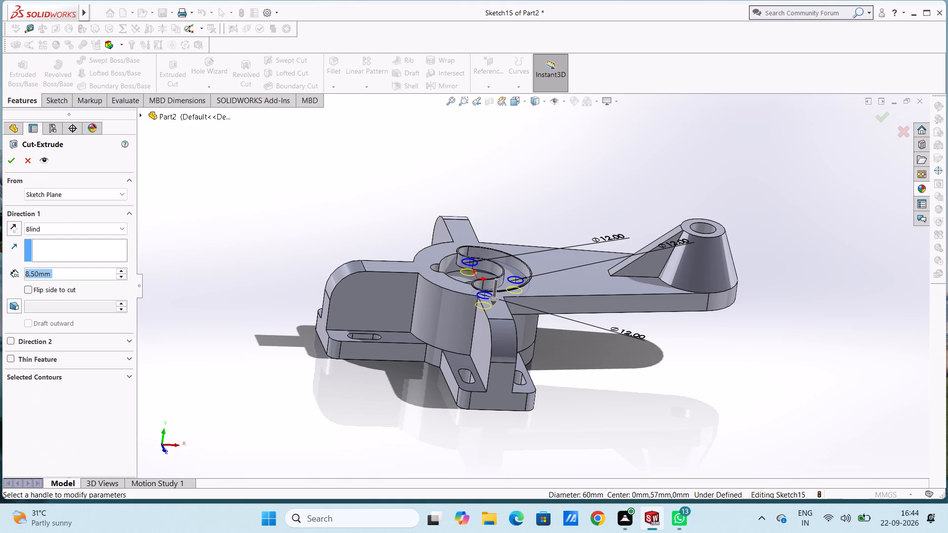
type("200")
key("Return")
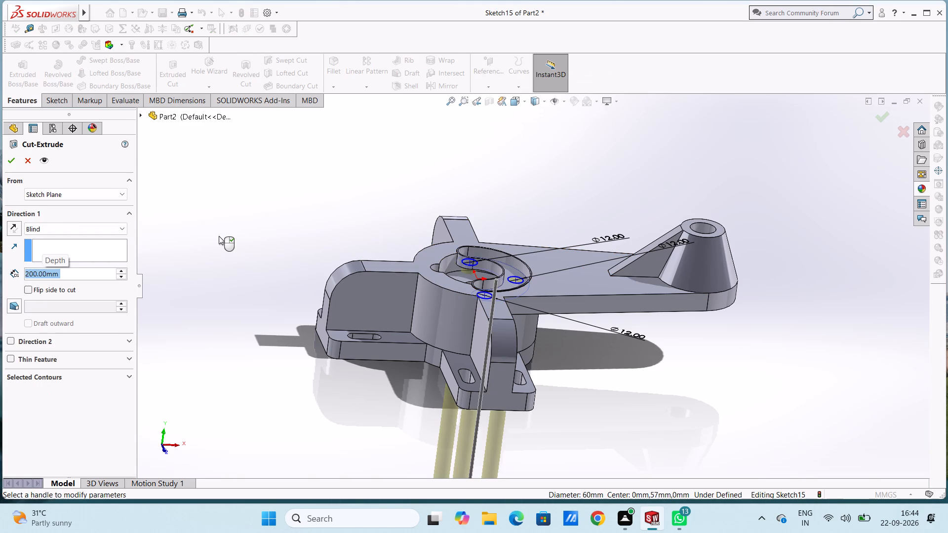
left_click(8, 160)
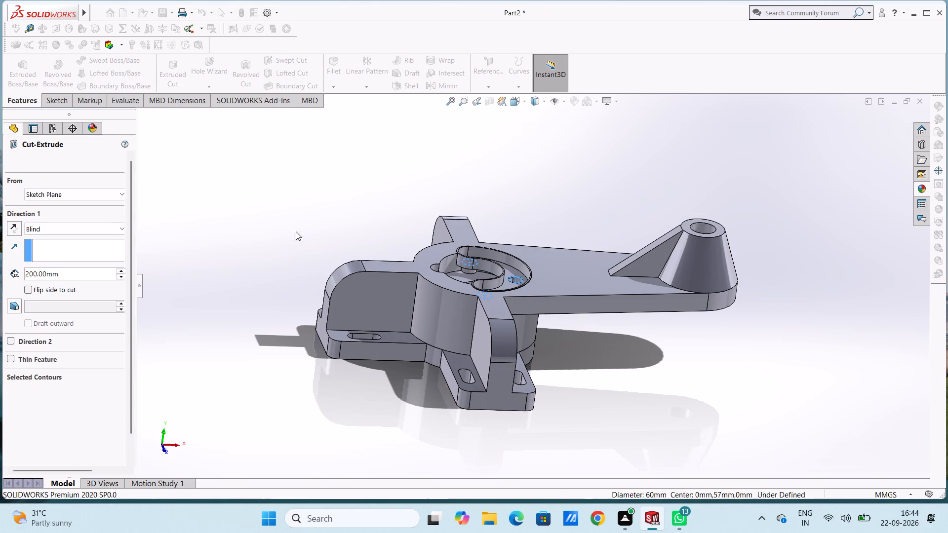
left_click(323, 208)
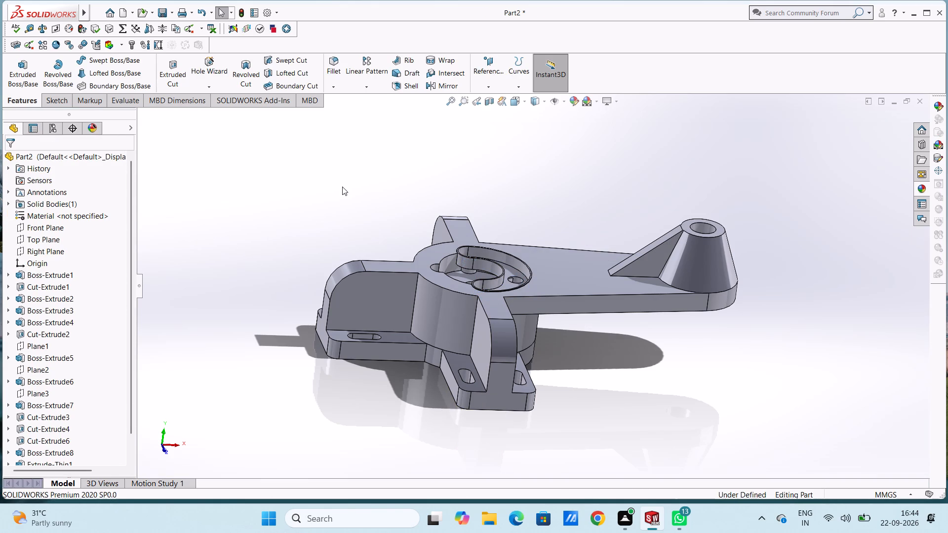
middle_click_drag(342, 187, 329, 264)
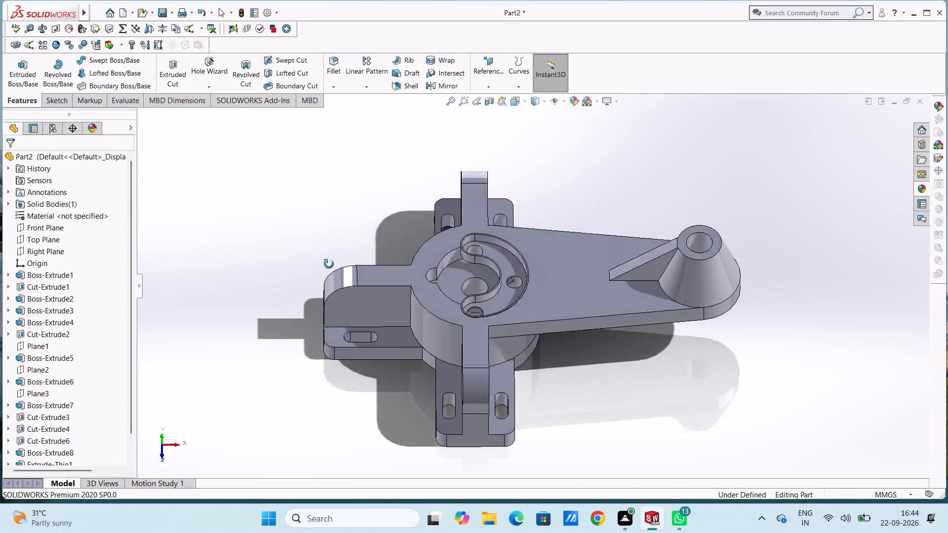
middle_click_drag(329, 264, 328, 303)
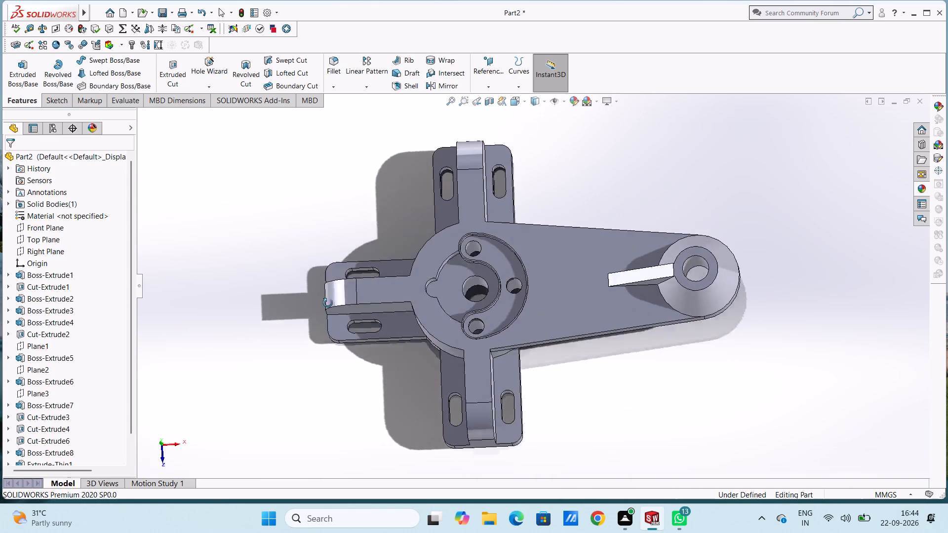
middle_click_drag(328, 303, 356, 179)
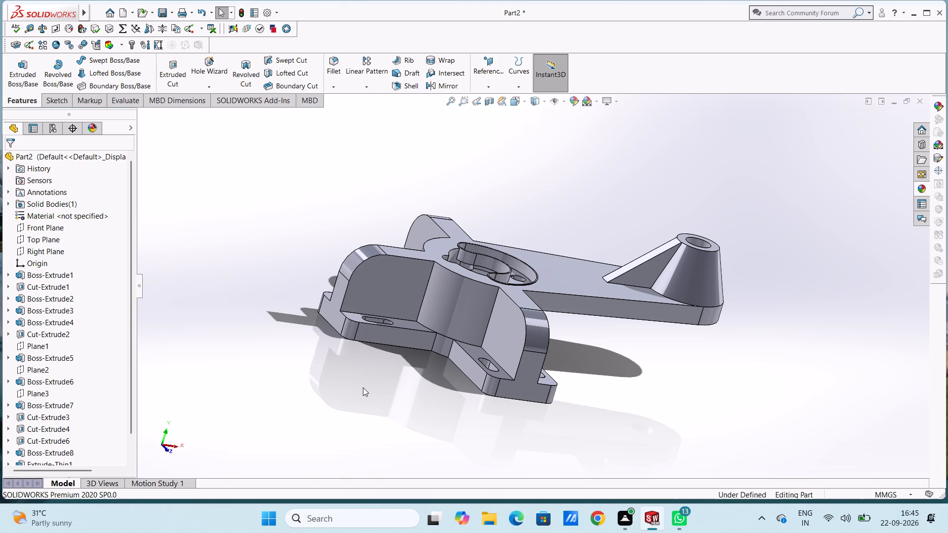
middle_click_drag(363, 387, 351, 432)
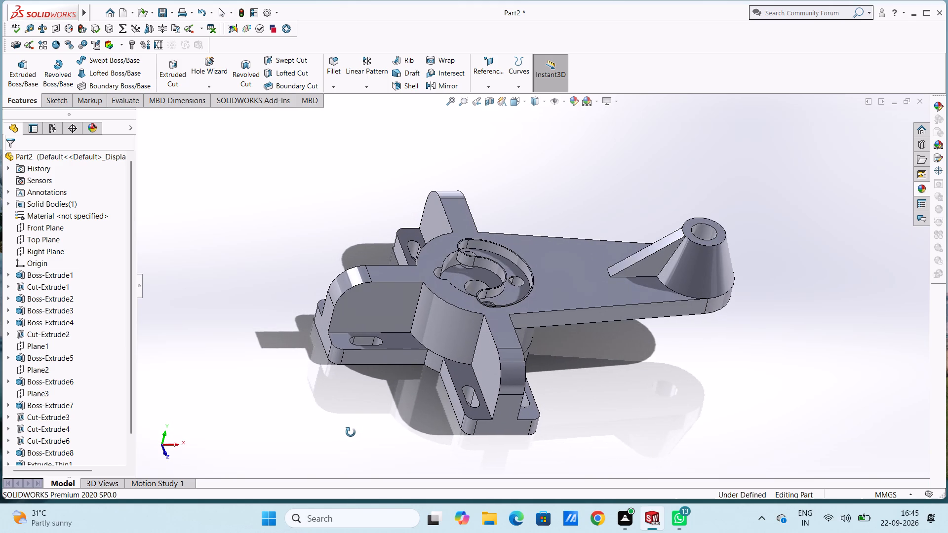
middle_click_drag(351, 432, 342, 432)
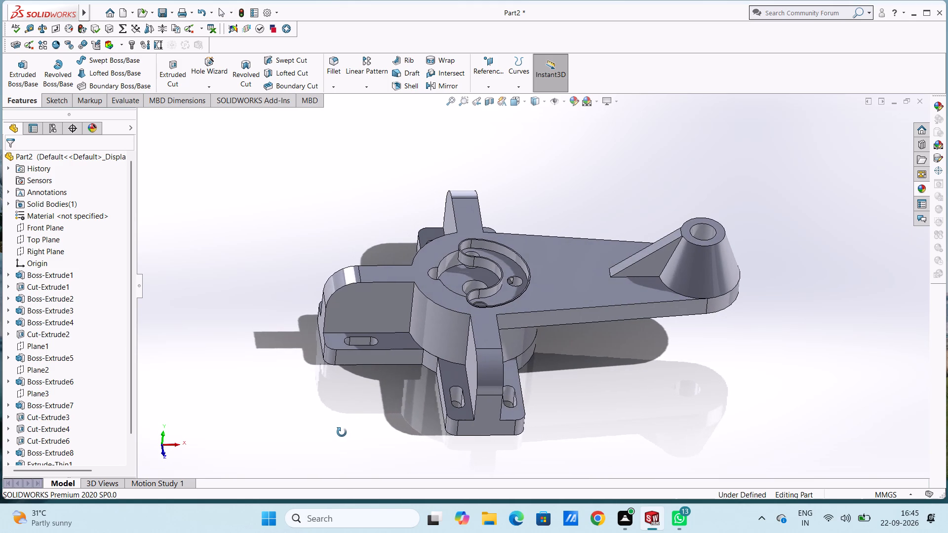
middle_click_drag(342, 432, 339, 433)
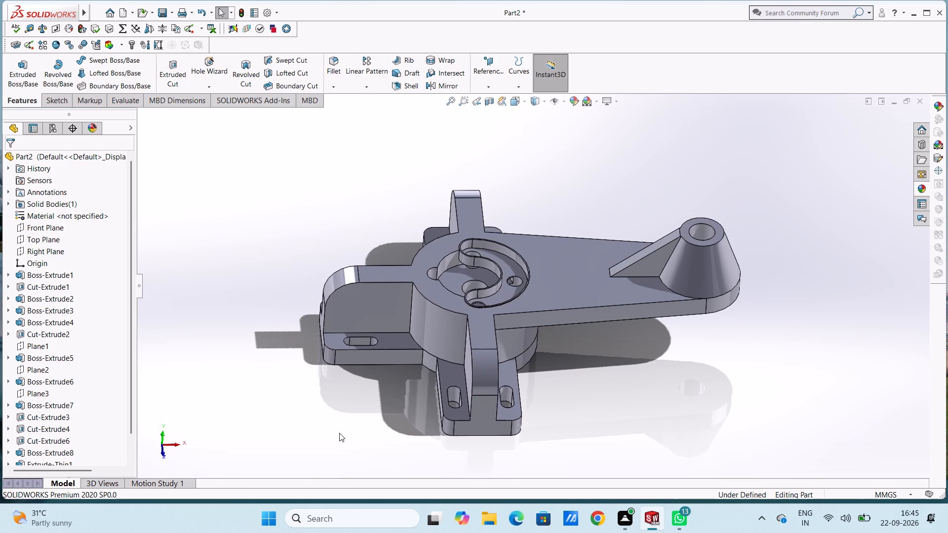
Start a sketch on the top face of the thin rim around the arc-shaped pocket, viewed from the top.
key("ctrl+5")
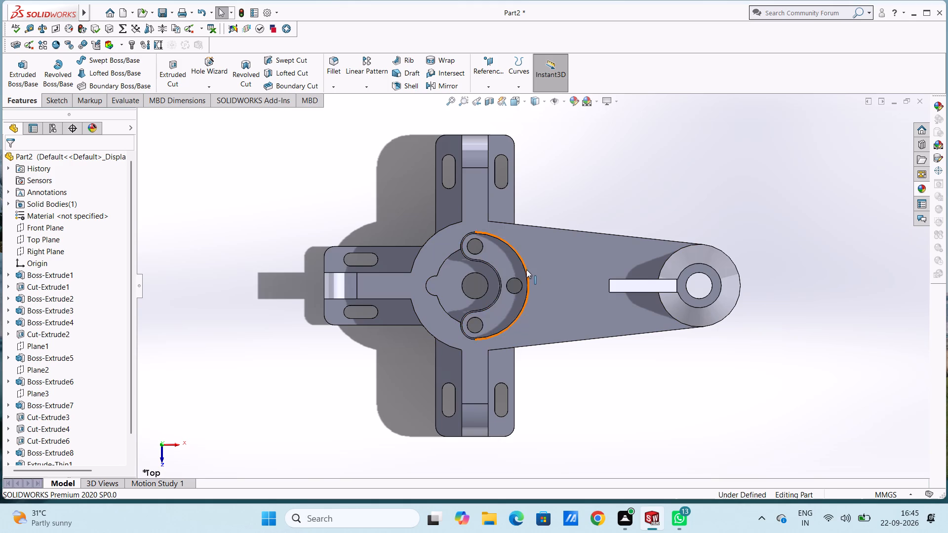
scroll(527, 269, "down", 4)
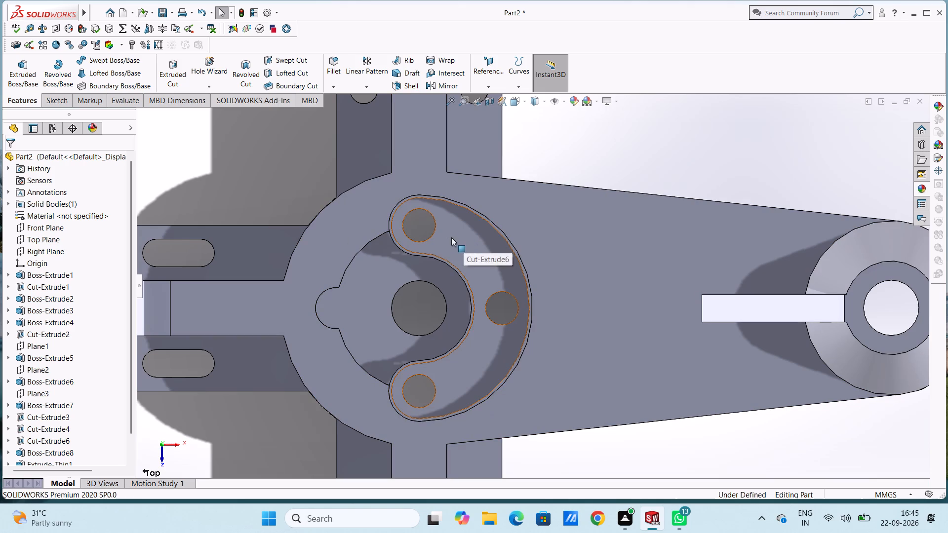
scroll(422, 234, "down", 4)
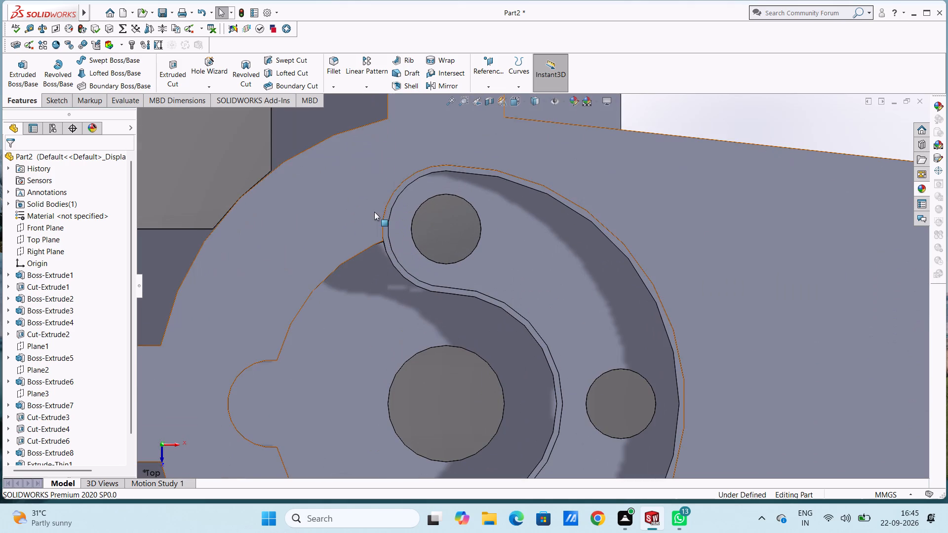
left_click(387, 211)
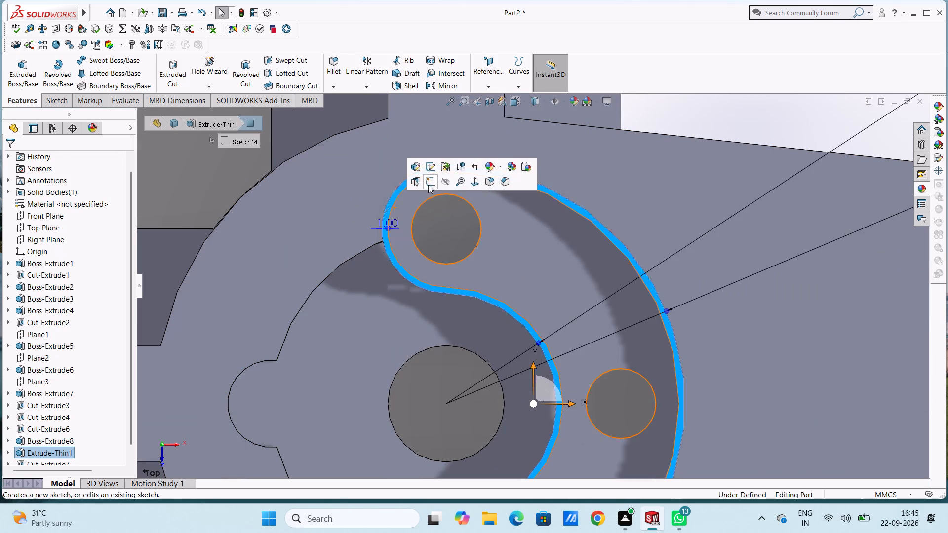
left_click(430, 182)
left_click(195, 165)
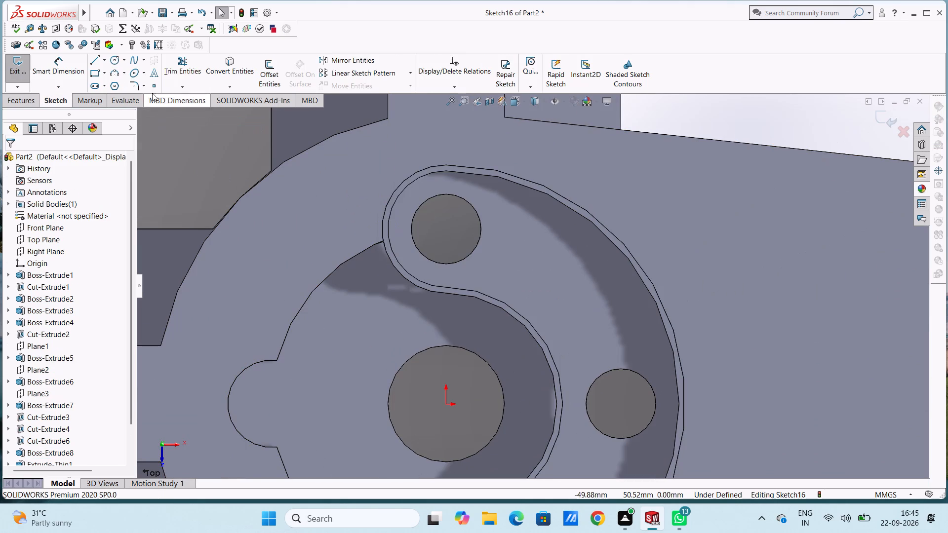
Offset all four inner edges of the pocket's thin rim 1 mm outward, with bi-directional offset turned off.
left_click(271, 70)
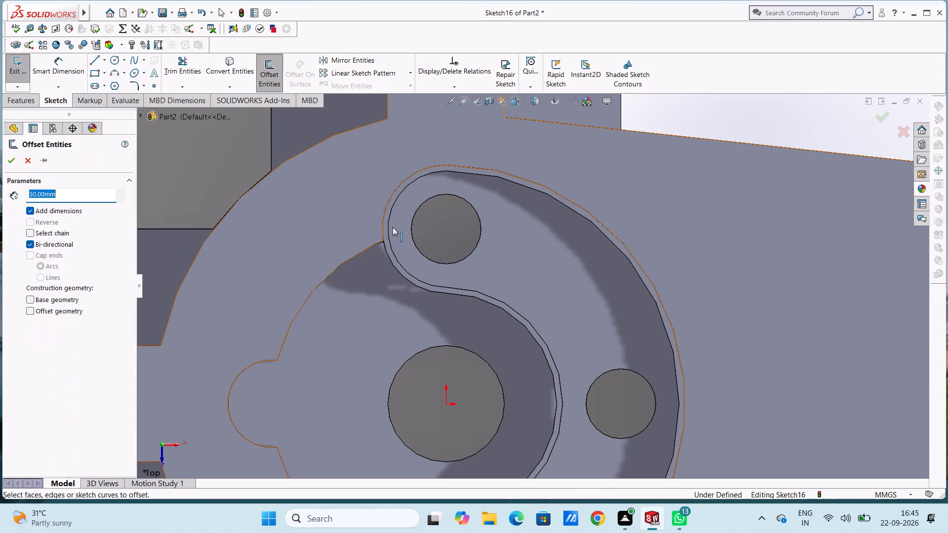
left_click(387, 226)
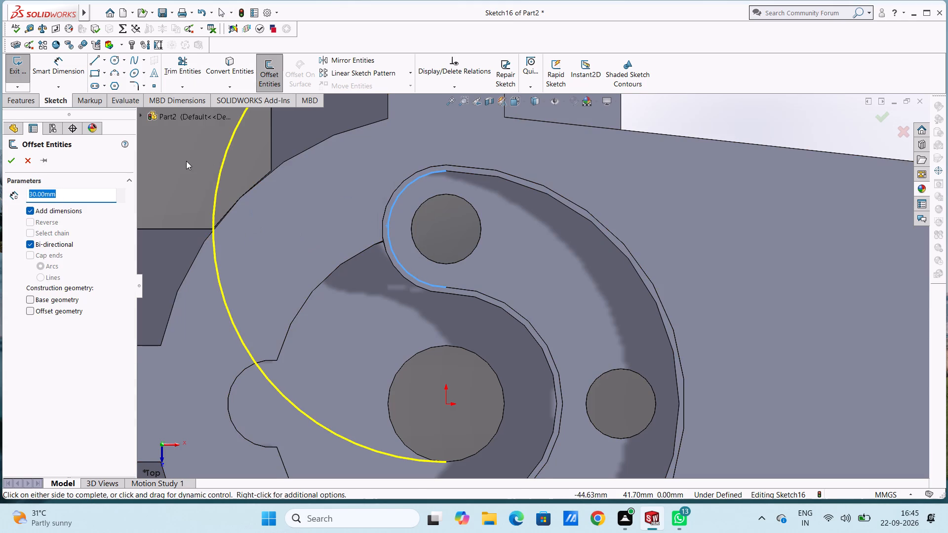
key("1")
key("Return")
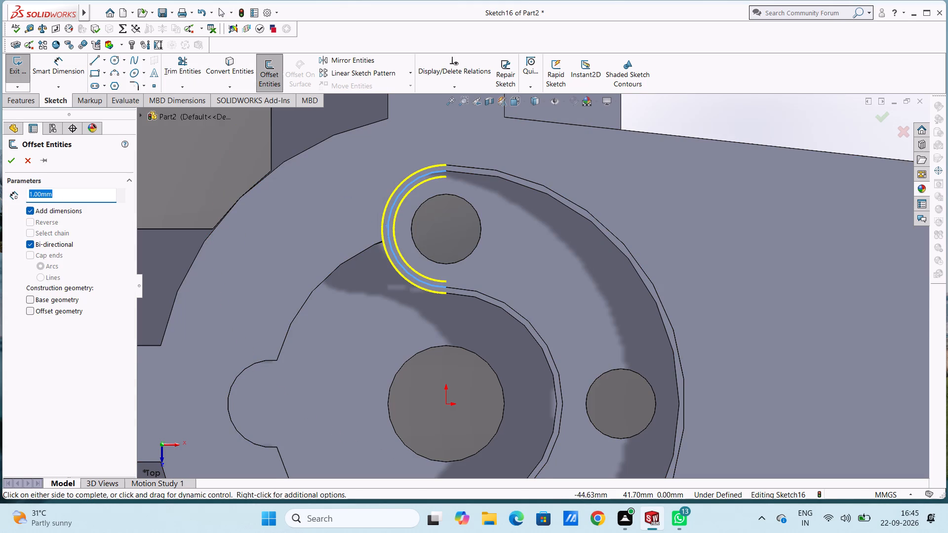
left_click(28, 244)
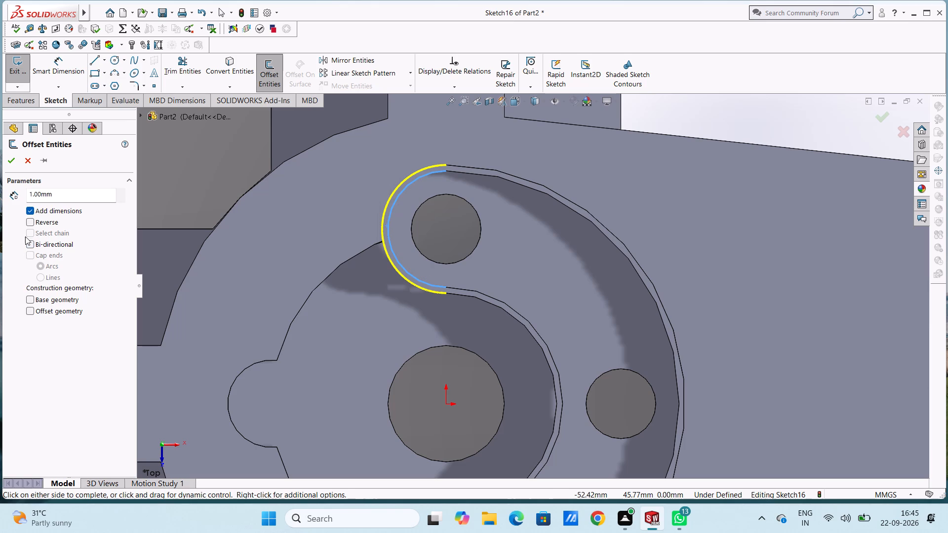
left_click(32, 234)
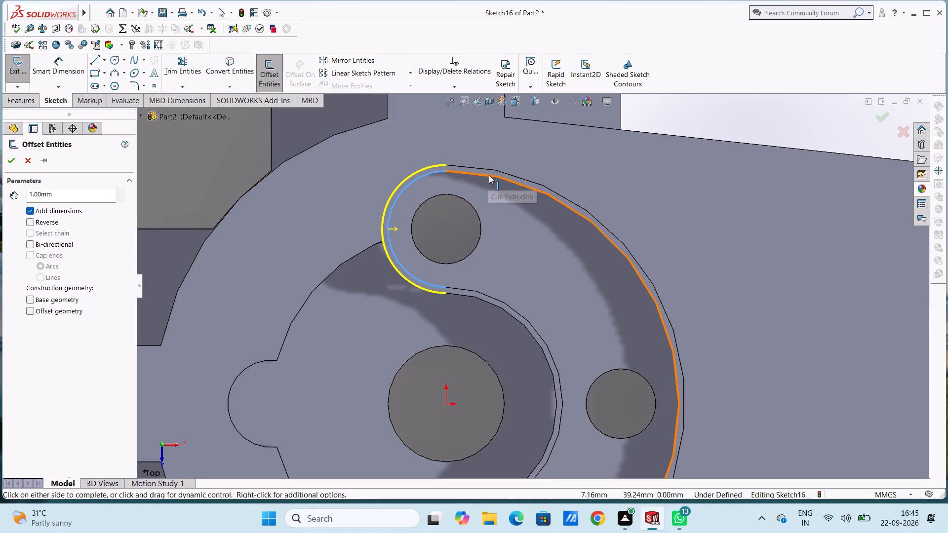
left_click(489, 175)
left_click(489, 295)
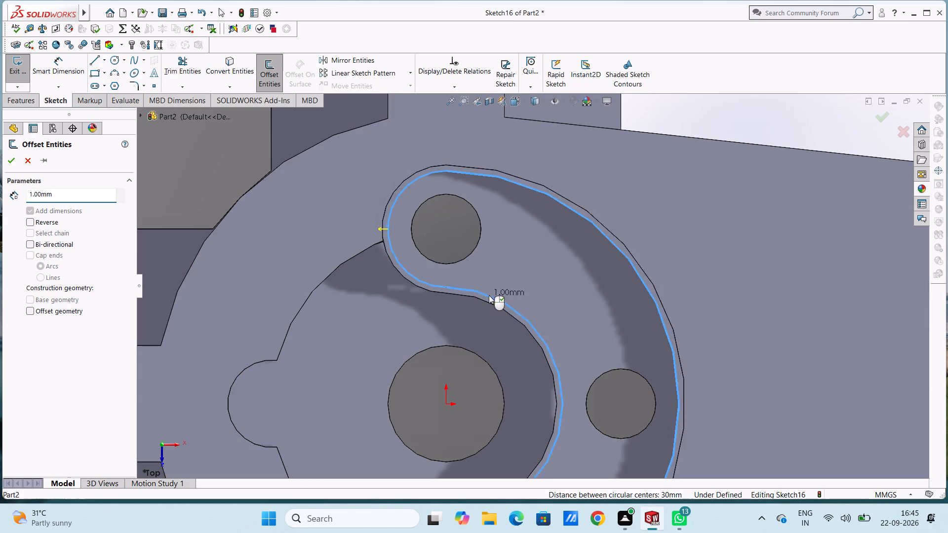
scroll(489, 296, "up", 6)
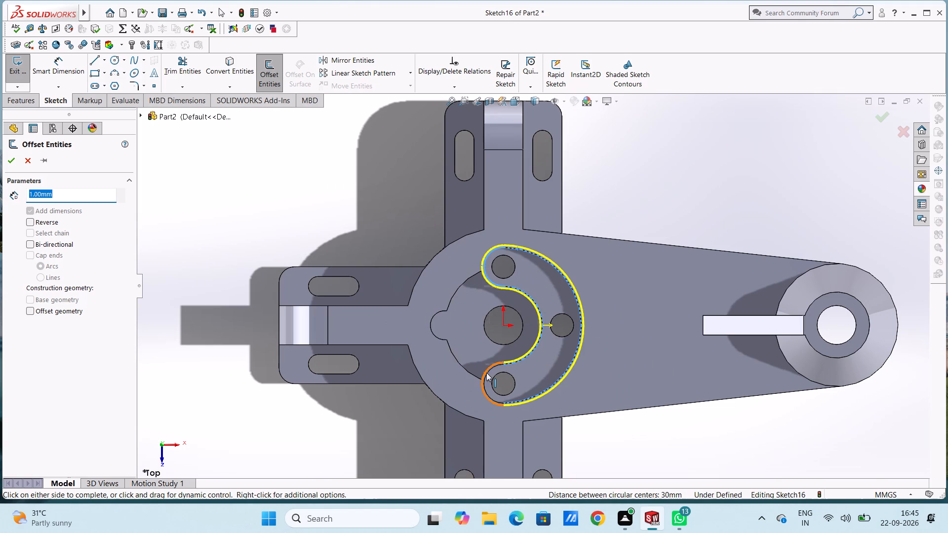
left_click(486, 374)
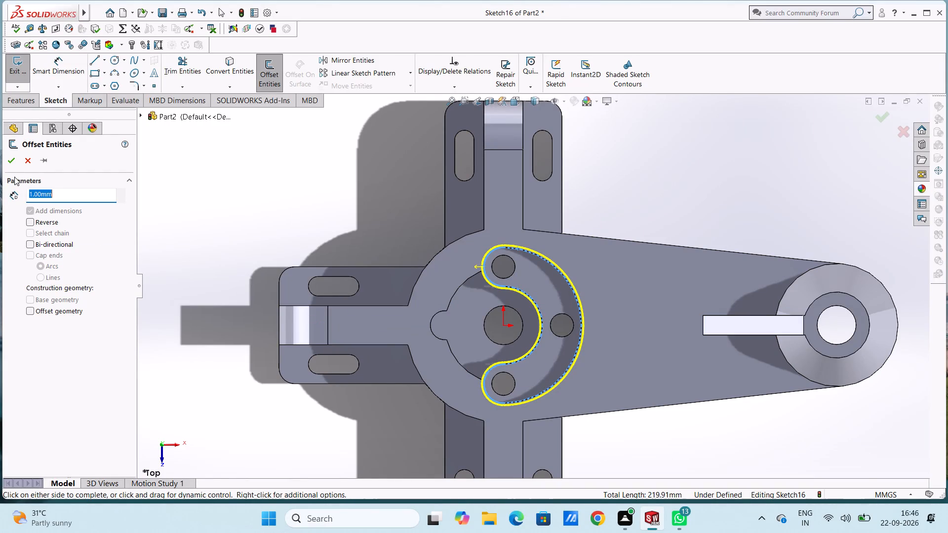
left_click(9, 164)
left_click(189, 195)
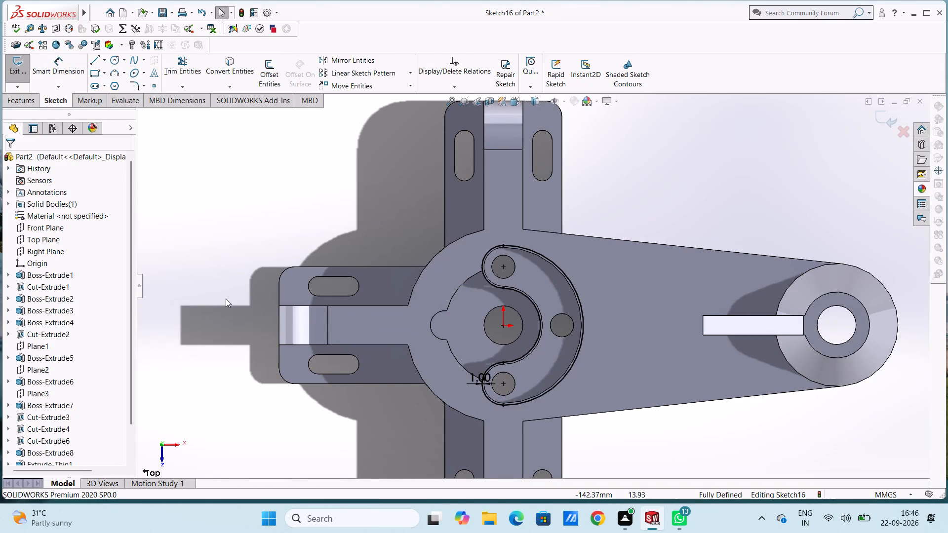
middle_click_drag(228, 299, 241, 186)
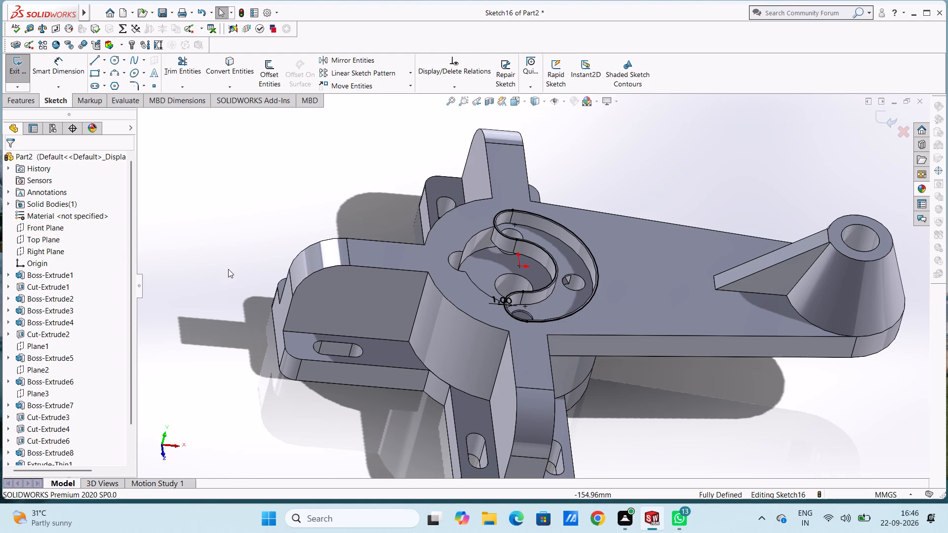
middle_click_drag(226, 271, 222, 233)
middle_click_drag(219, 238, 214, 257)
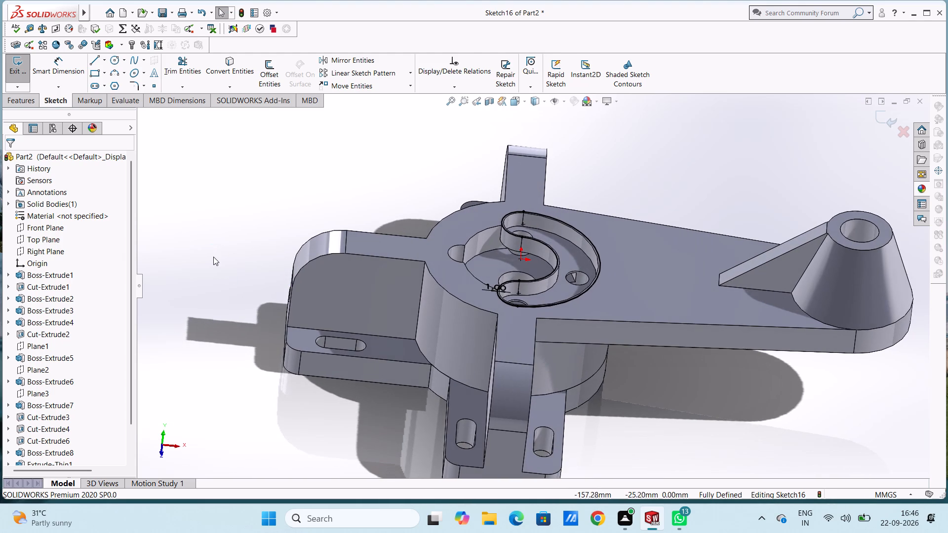
Extrude the offset rim outline downward as a one-direction thin boss, 50 mm deep with a 1 mm wall, merged with the part.
left_click(16, 101)
left_click(20, 71)
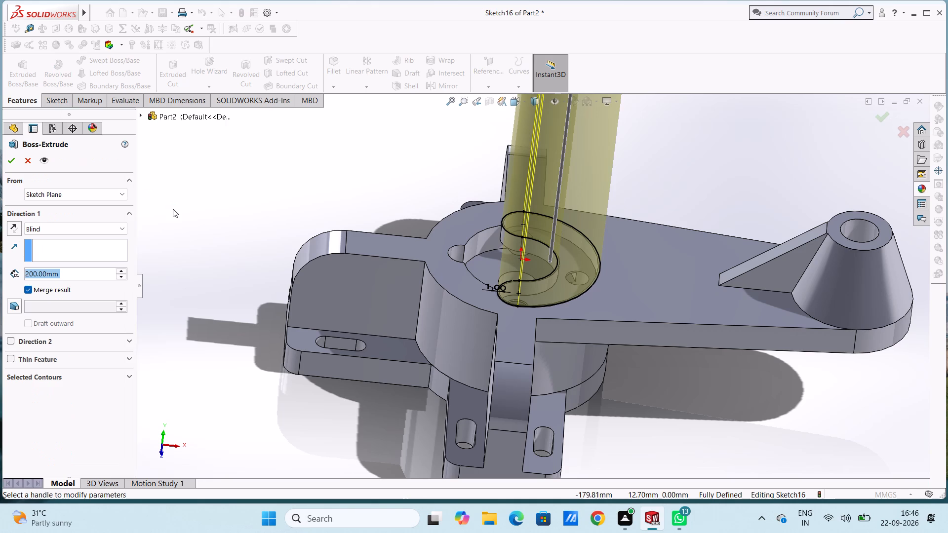
left_click(10, 360)
scroll(270, 265, "up", 3)
middle_click_drag(290, 231, 291, 242)
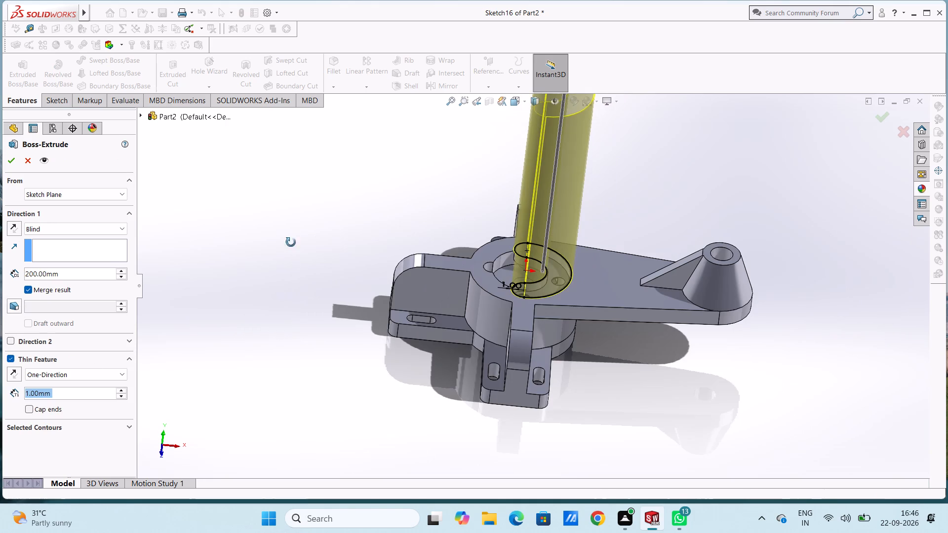
middle_click_drag(291, 242, 283, 367)
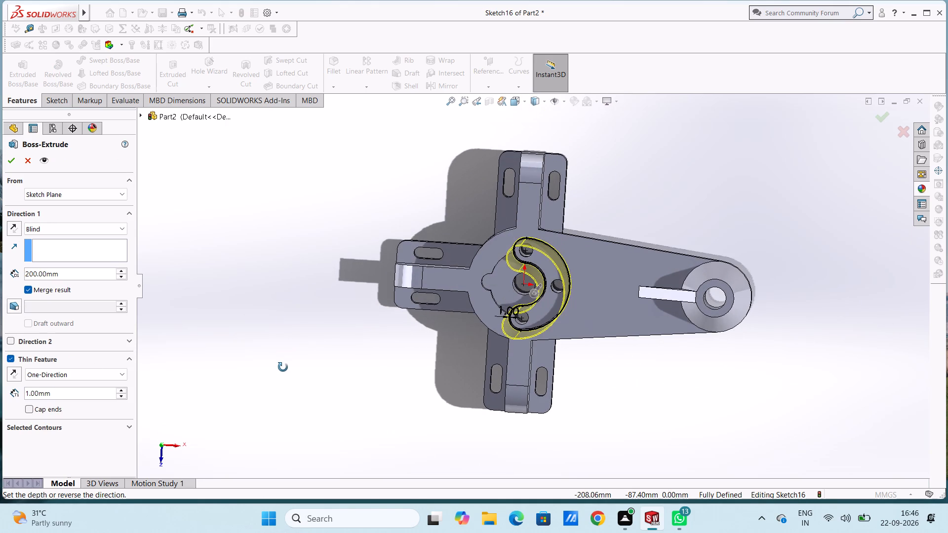
middle_click_drag(283, 367, 288, 325)
left_click(12, 228)
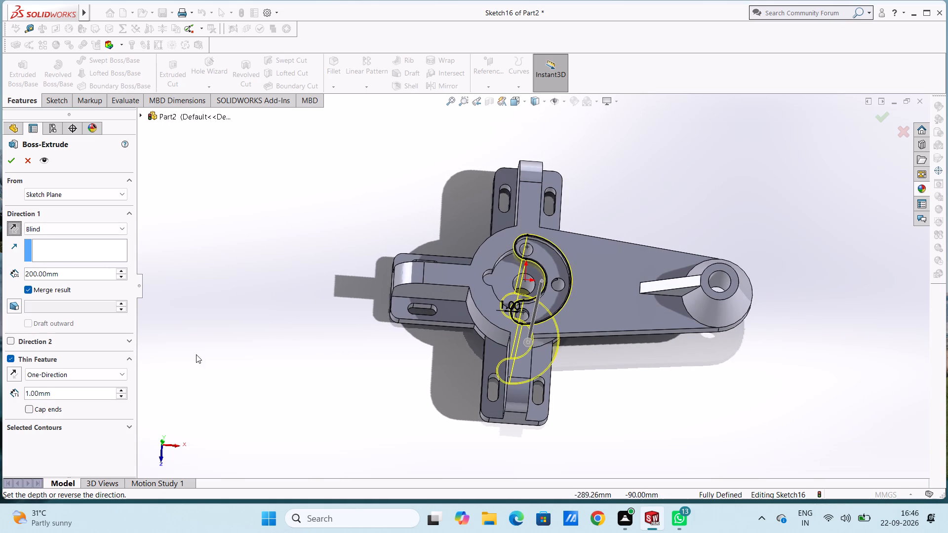
middle_click_drag(197, 355, 237, 251)
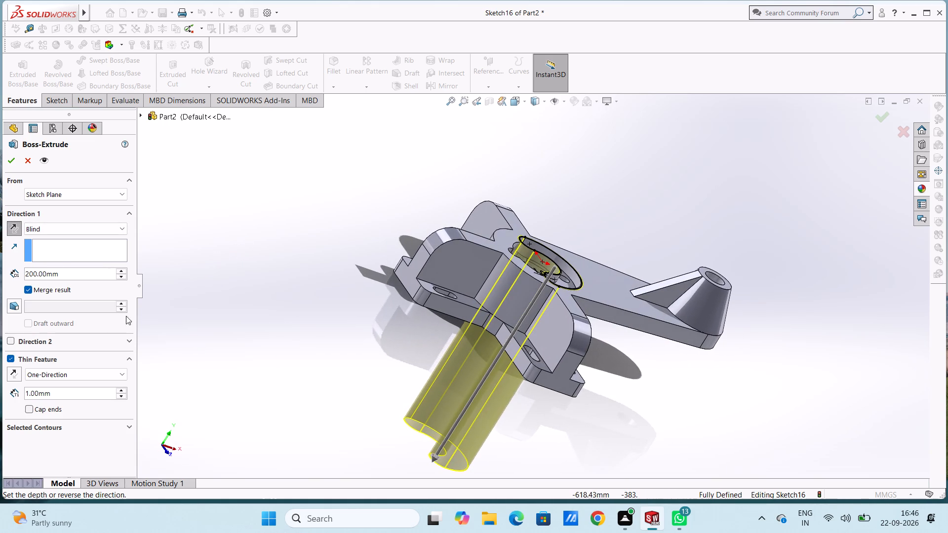
left_click(75, 276)
left_click(75, 276)
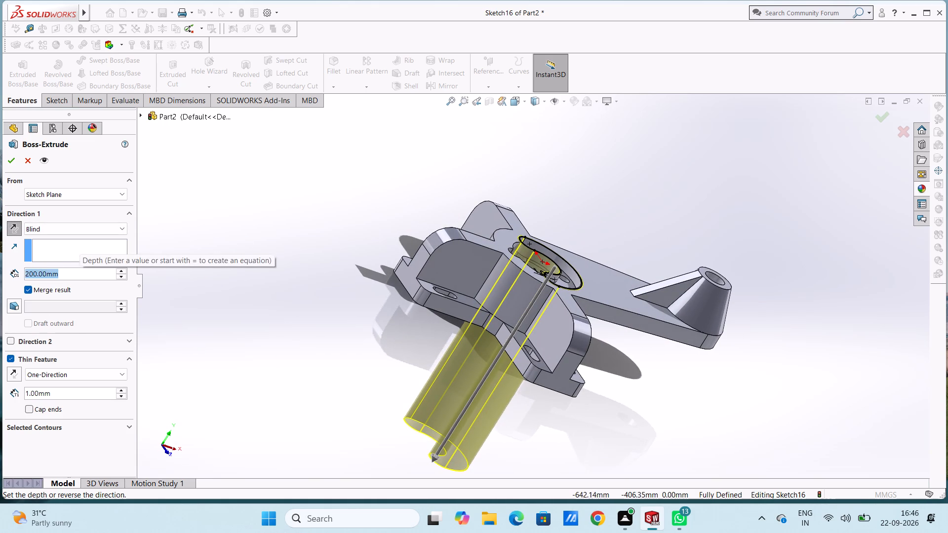
type("50")
key("Return")
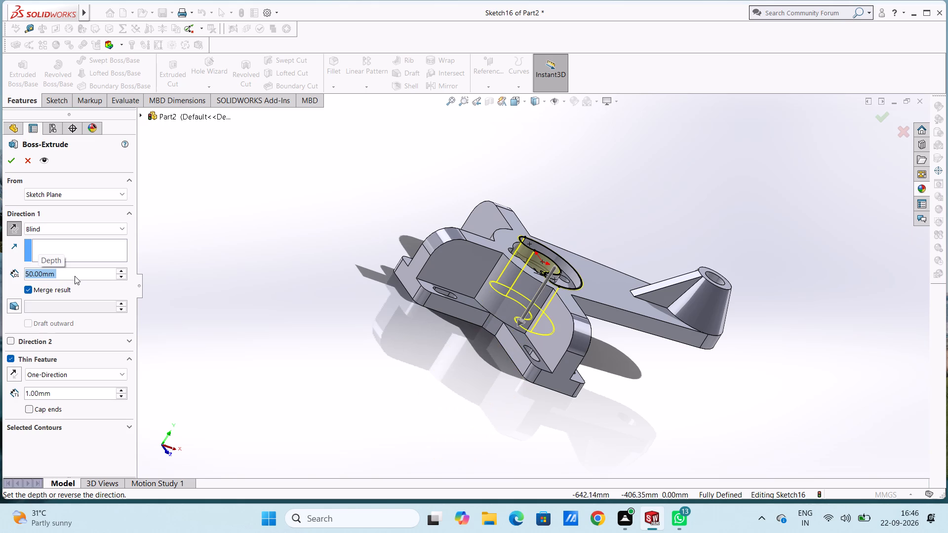
left_click(13, 163)
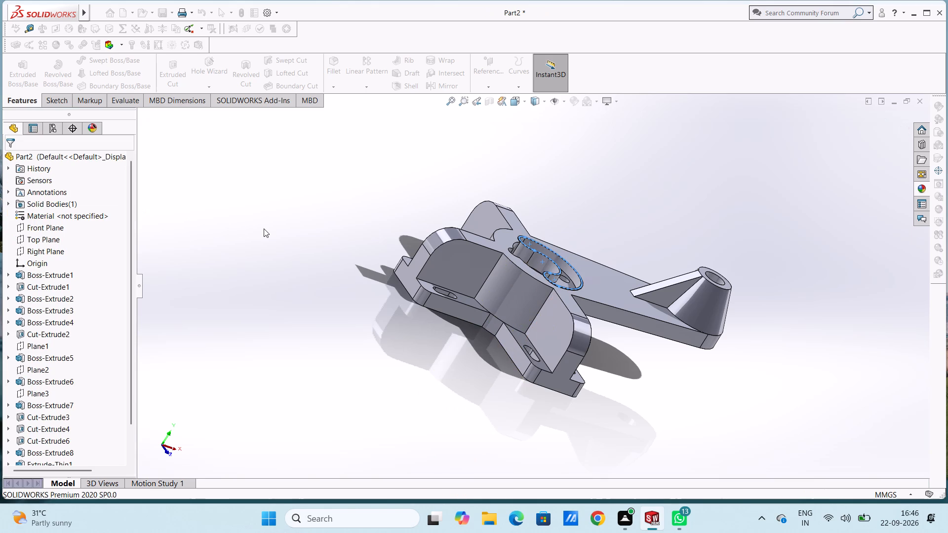
Examine the arc-shaped pocket, its rim and the three holes from several angles.
left_click(264, 228)
middle_click_drag(263, 236, 239, 296)
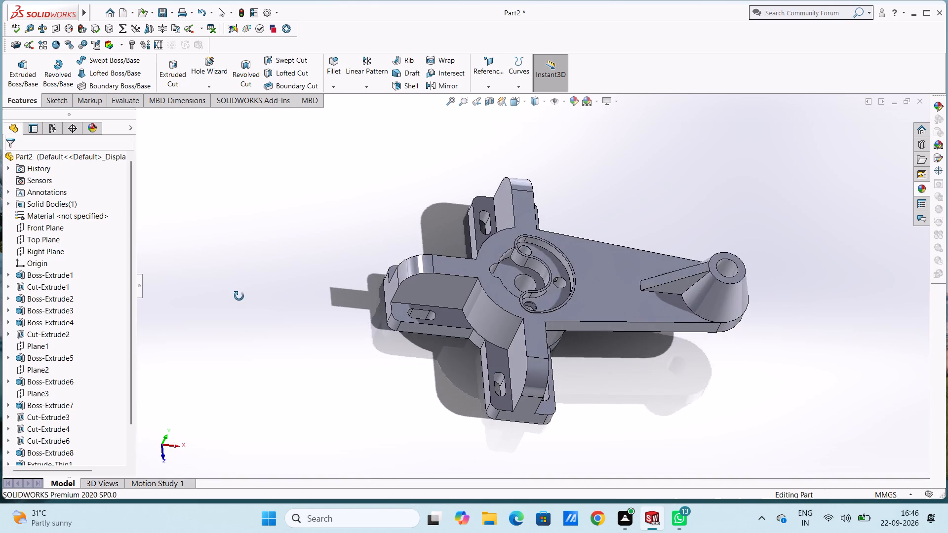
middle_click_drag(239, 296, 253, 244)
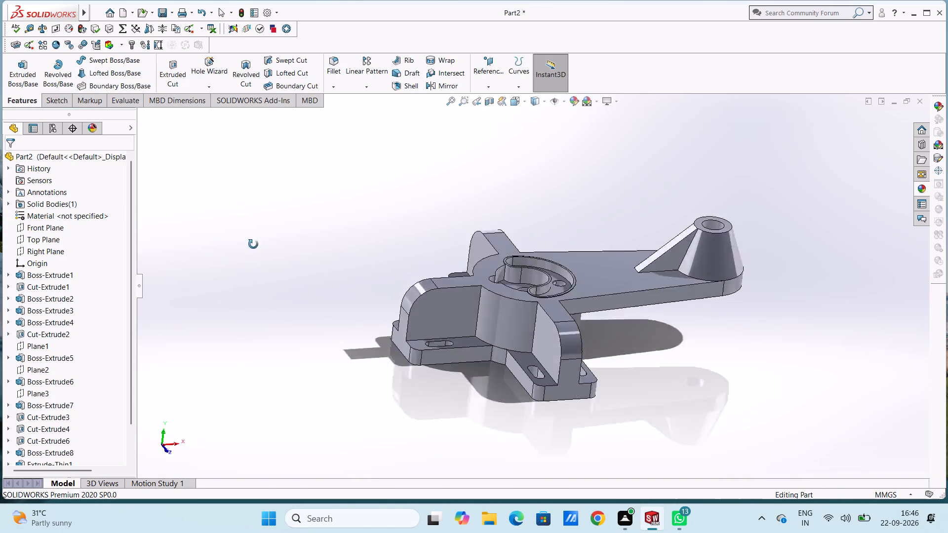
middle_click_drag(253, 244, 247, 397)
middle_click(247, 397)
middle_click_drag(249, 351, 246, 351)
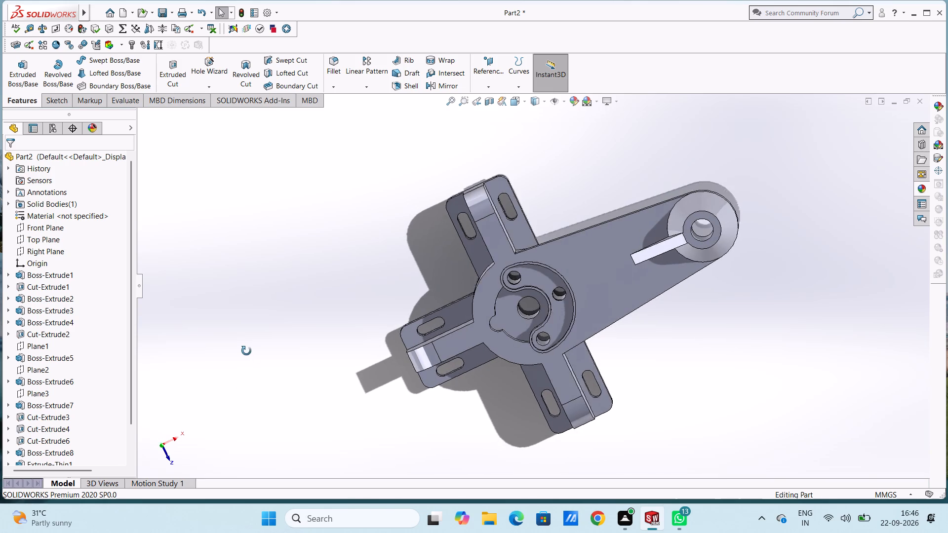
middle_click_drag(246, 351, 230, 347)
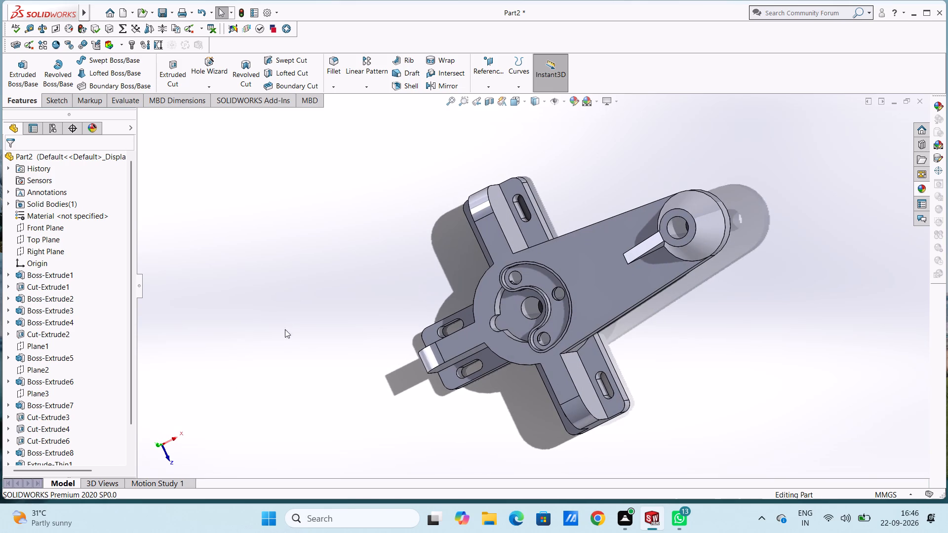
middle_click(290, 312)
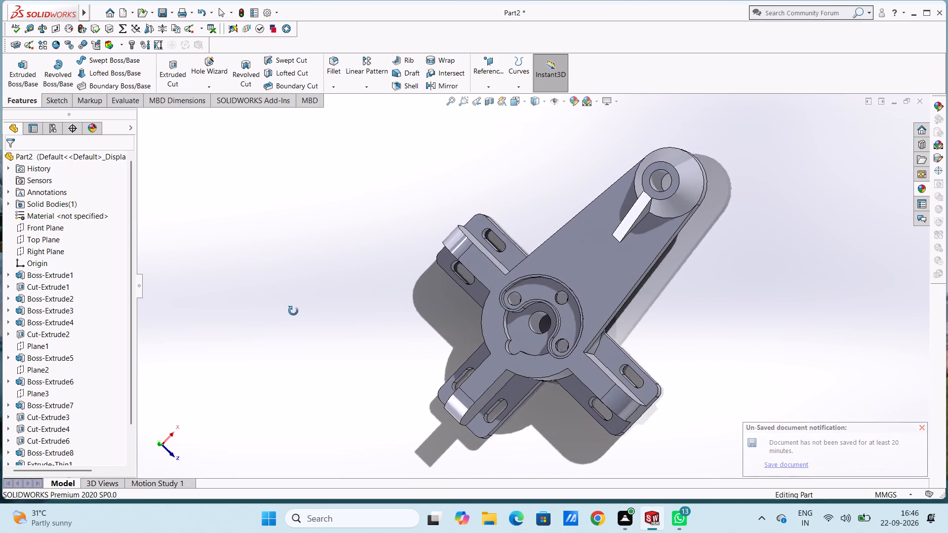
middle_click(293, 311)
middle_click_drag(296, 315, 305, 332)
middle_click_drag(305, 324, 308, 307)
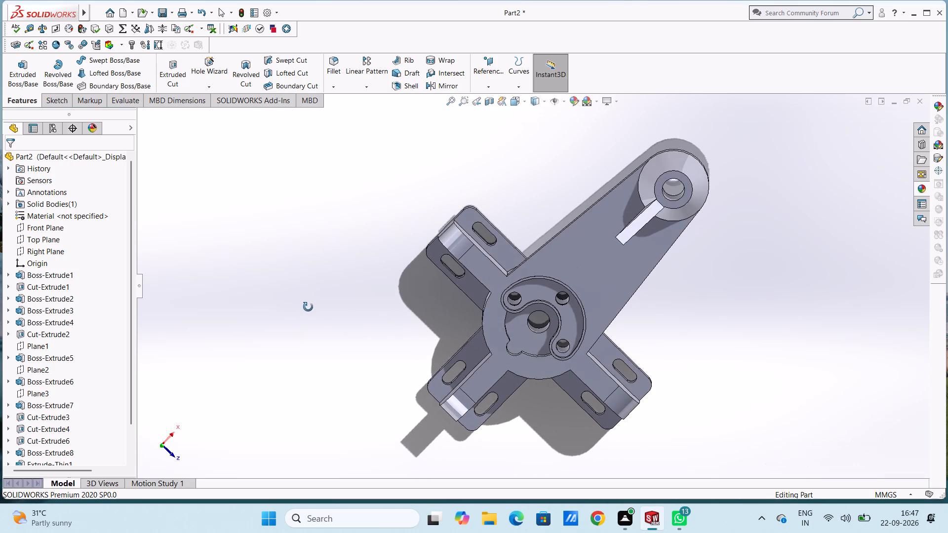
middle_click_drag(308, 307, 296, 286)
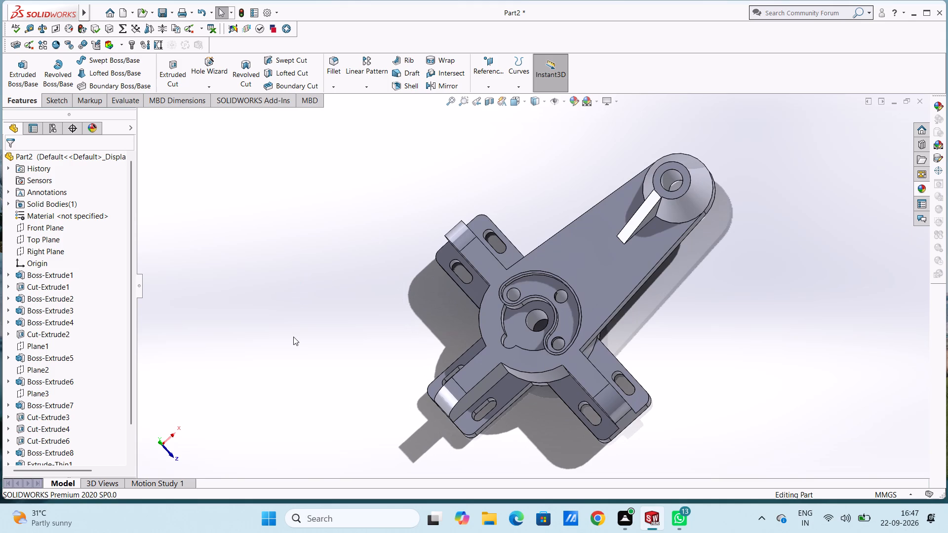
Start a sketch on the floor of the arc-shaped pocket, viewed from the top.
key("ctrl+5")
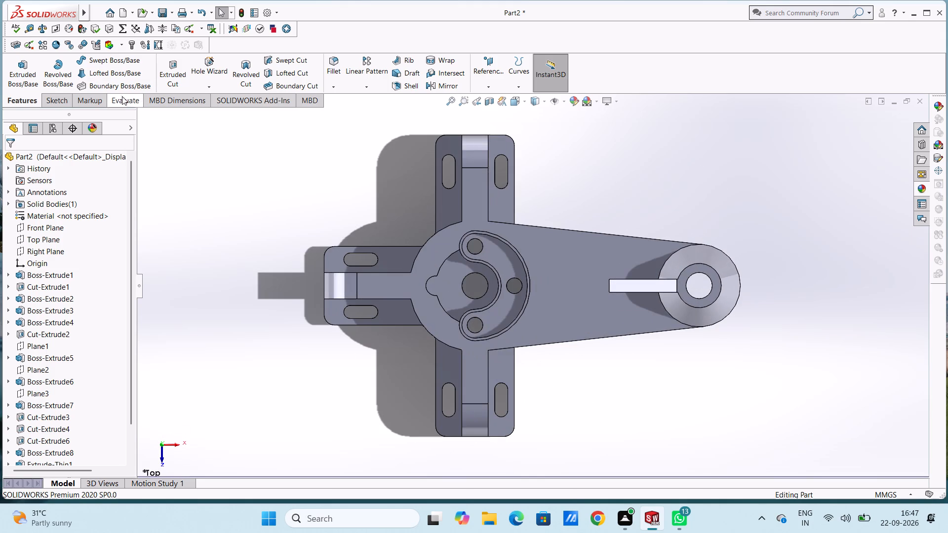
left_click(504, 263)
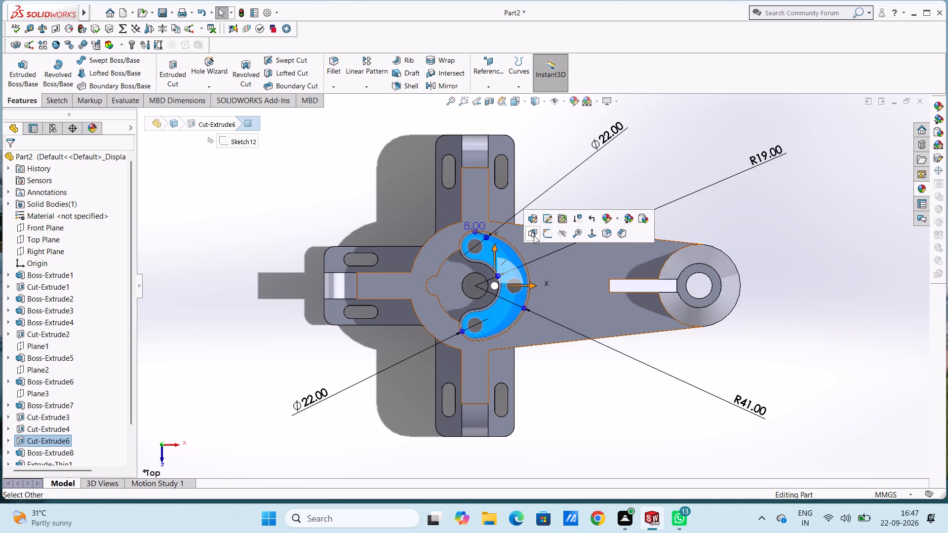
left_click(546, 233)
left_click(580, 187)
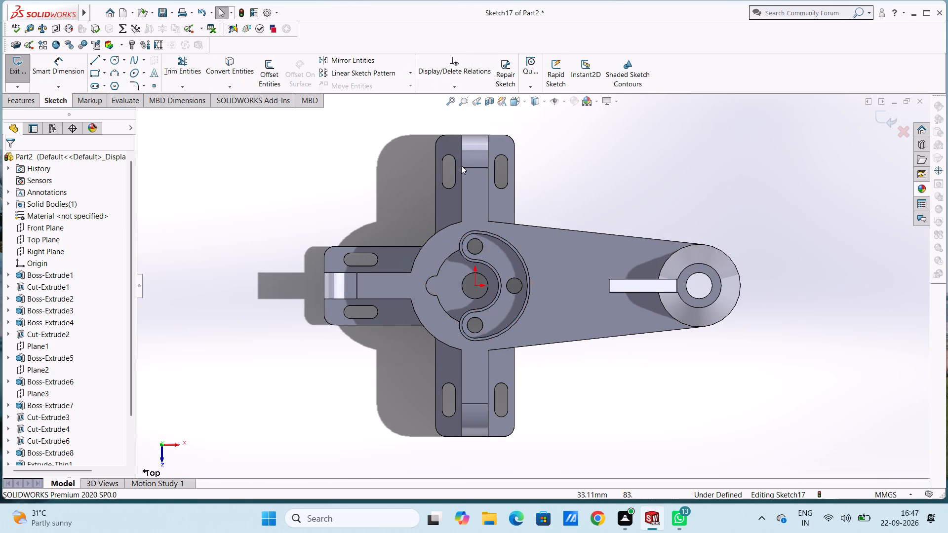
Offset all the outer edges of the pocket's thin rim 1 mm inward, using the reversed direction.
left_click(268, 66)
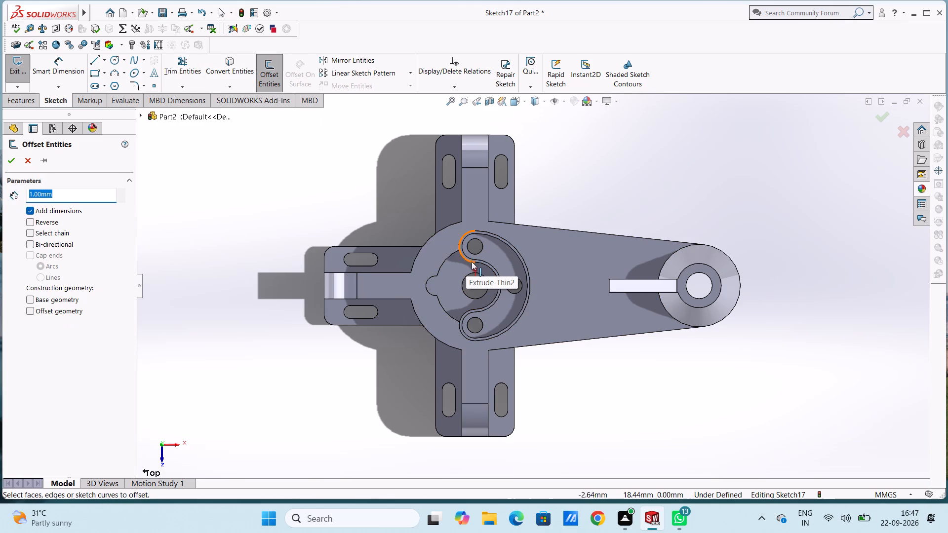
left_click(471, 262)
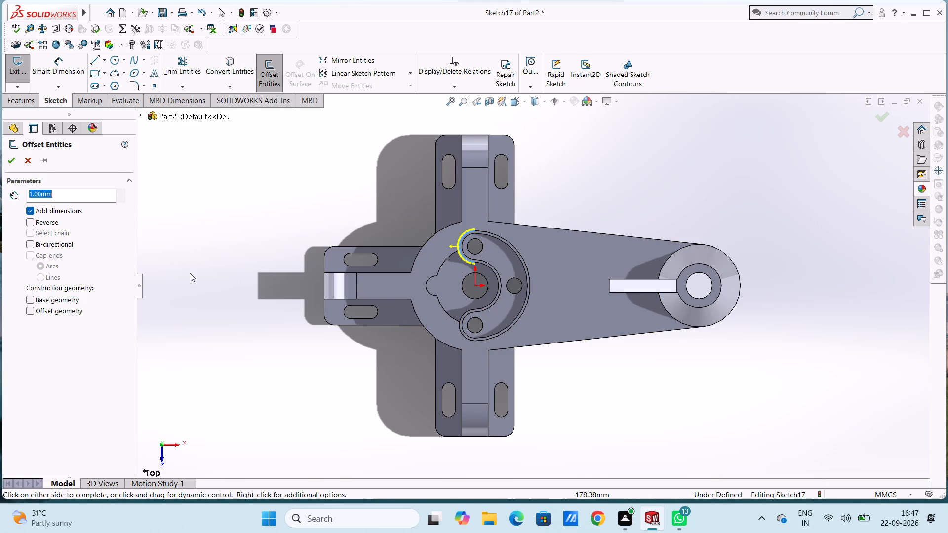
left_click(31, 221)
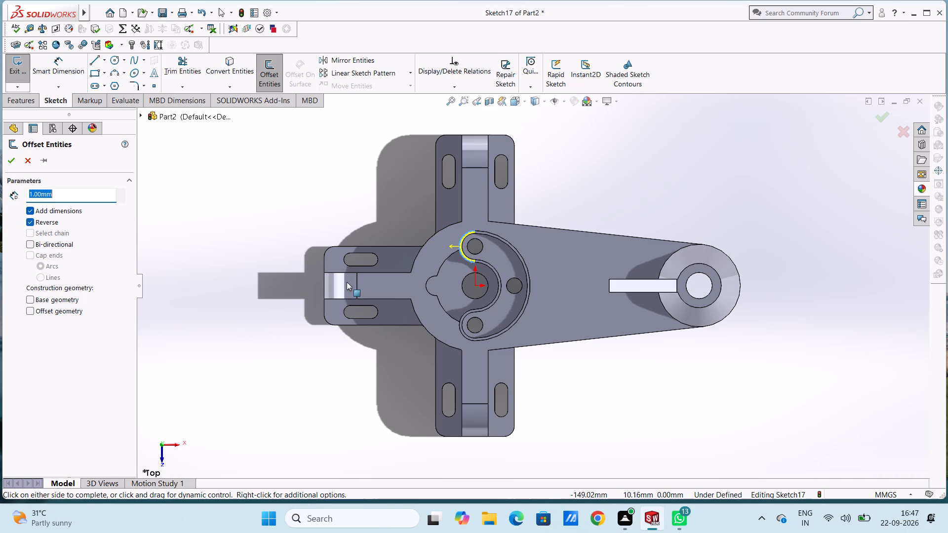
scroll(503, 296, "down", 4)
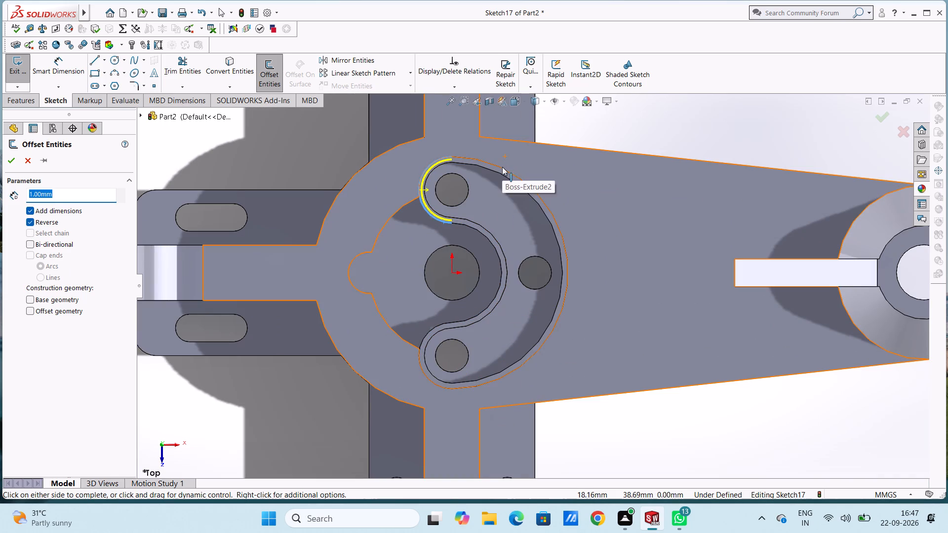
left_click(502, 168)
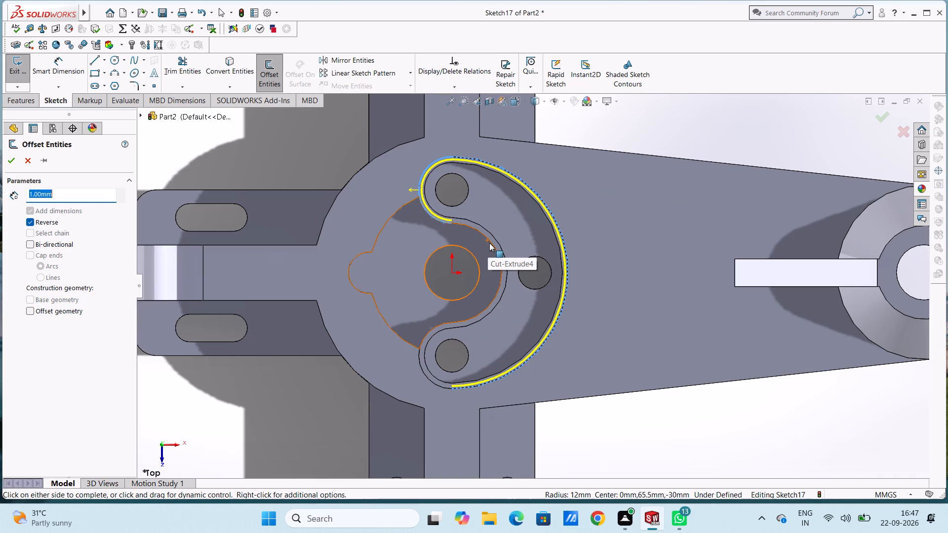
left_click(491, 244)
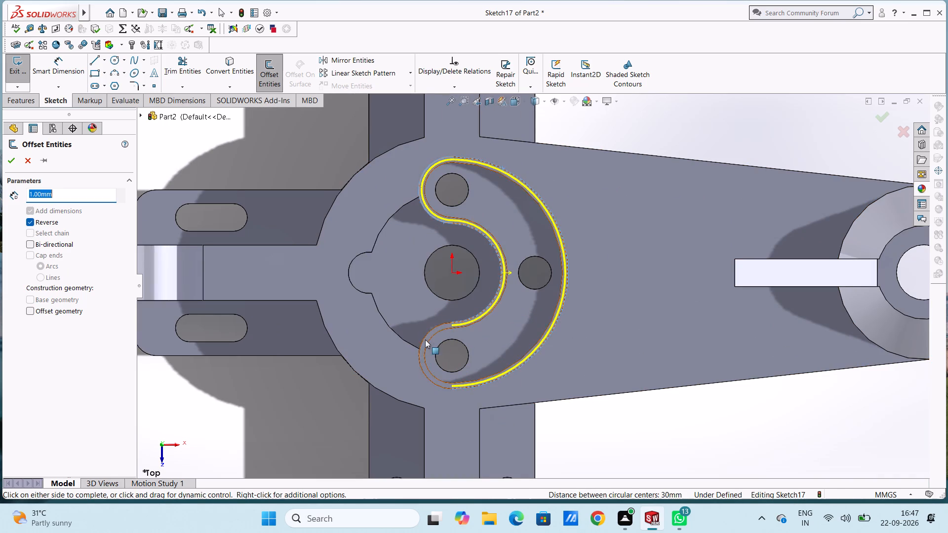
left_click(425, 336)
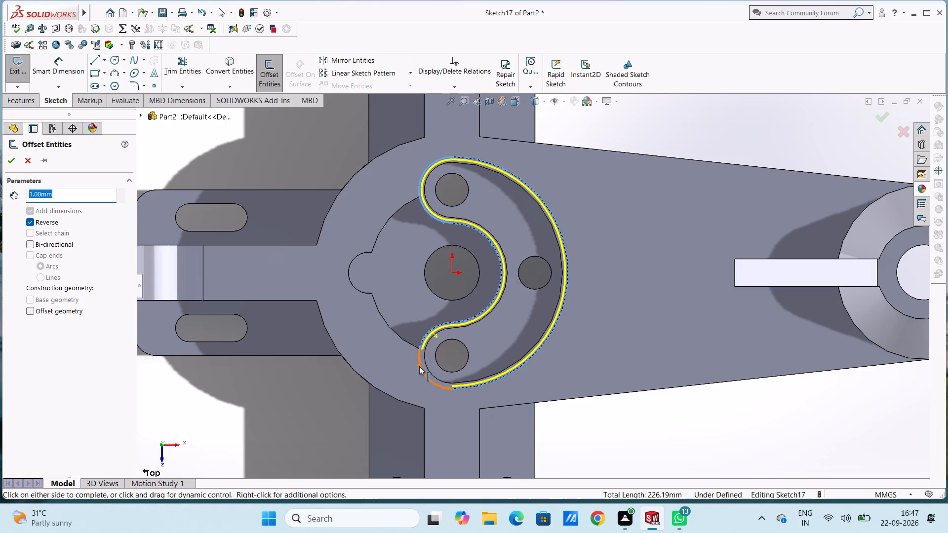
left_click(420, 366)
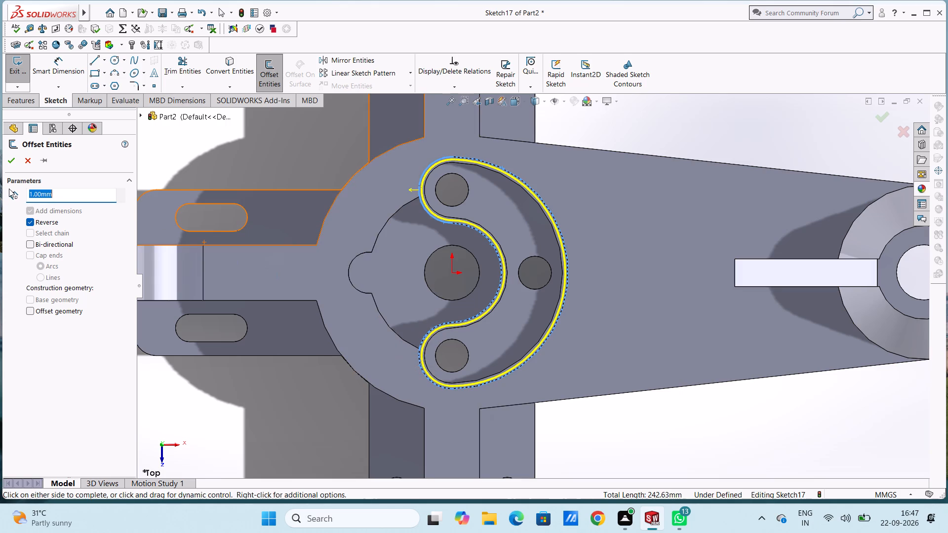
left_click(15, 162)
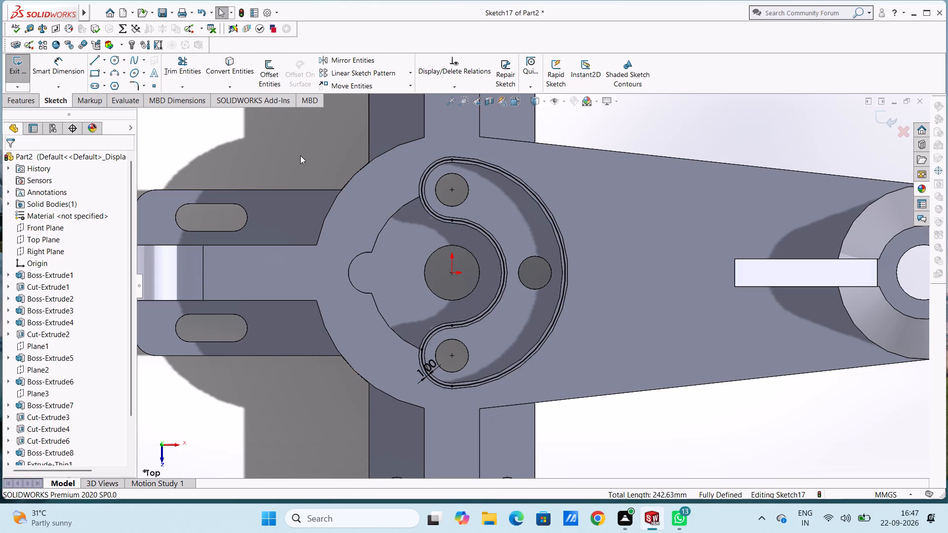
Draw three circles of 6 mm radius concentric with the three holes in the arc-shaped pocket's floor.
scroll(315, 185, "down", 3)
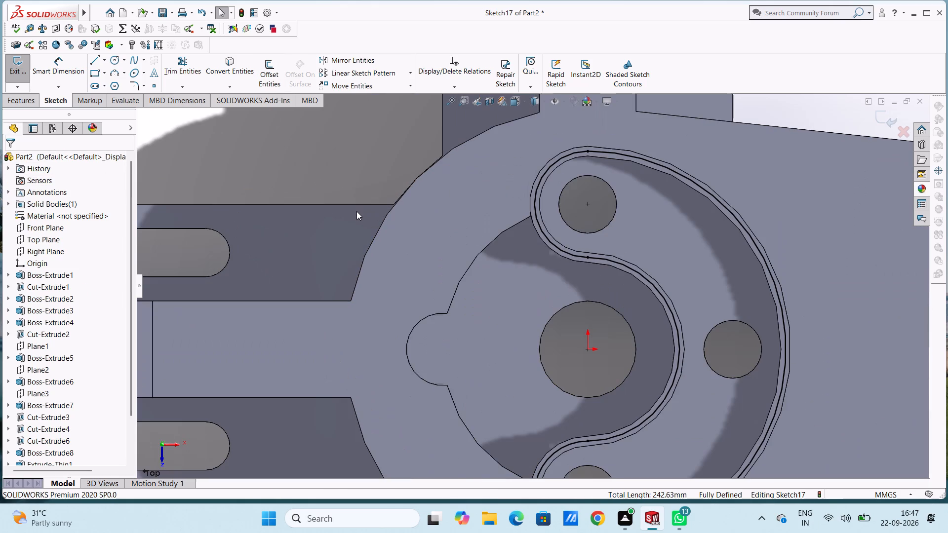
scroll(356, 211, "up", 7)
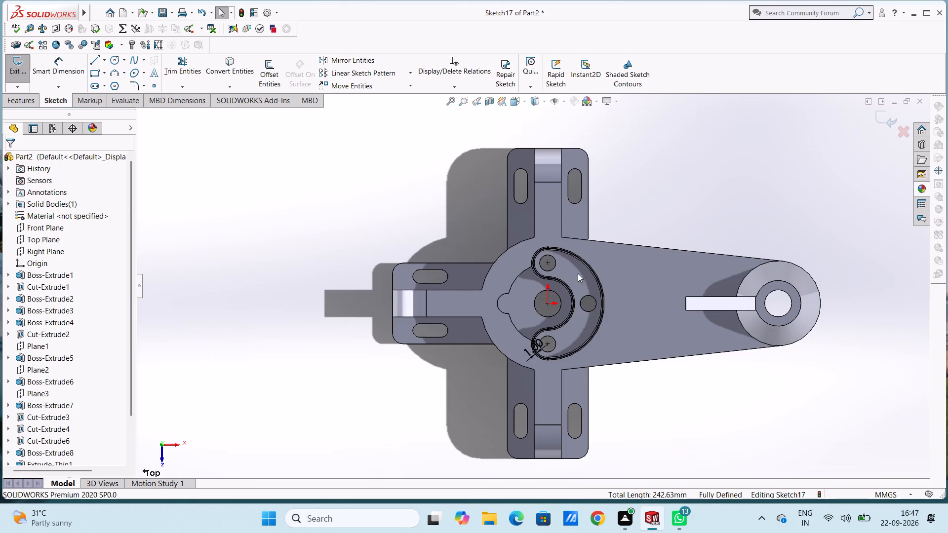
scroll(586, 275, "down", 8)
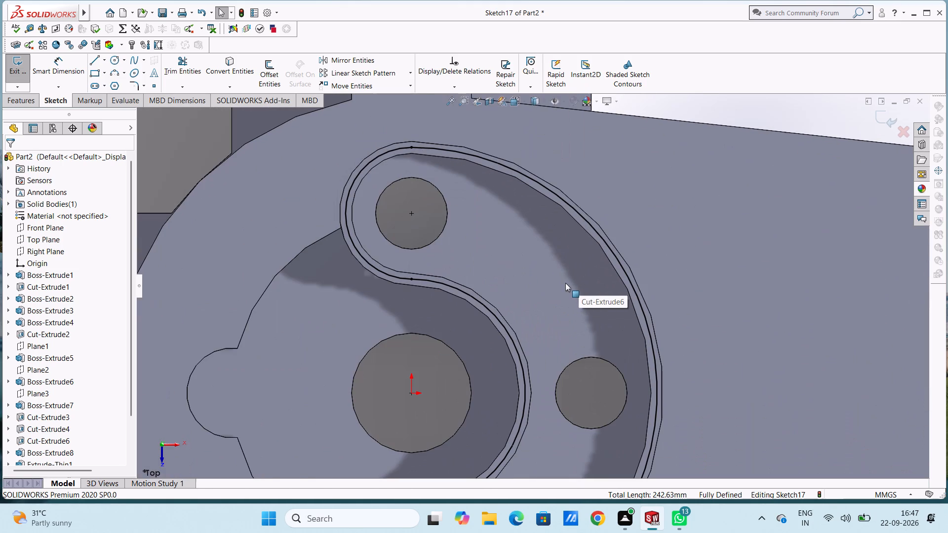
left_click(114, 61)
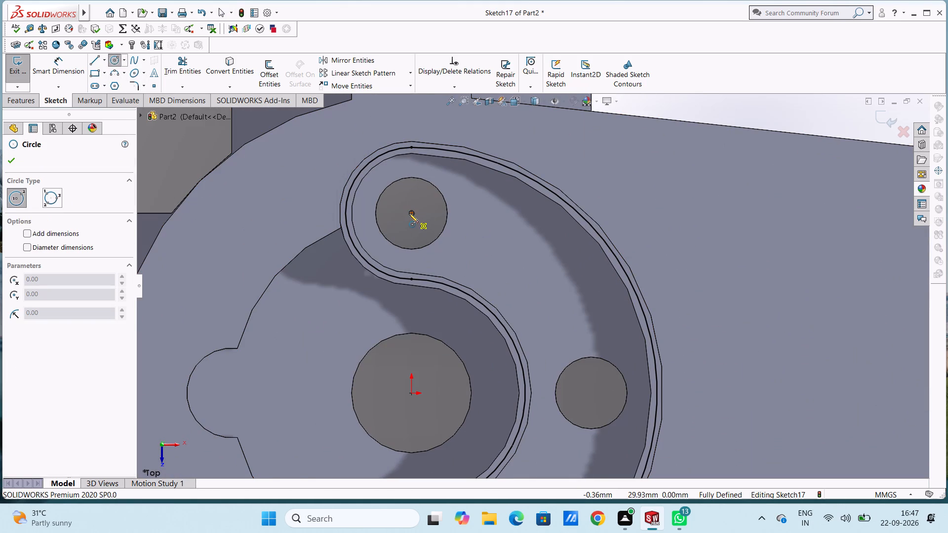
left_click(411, 214)
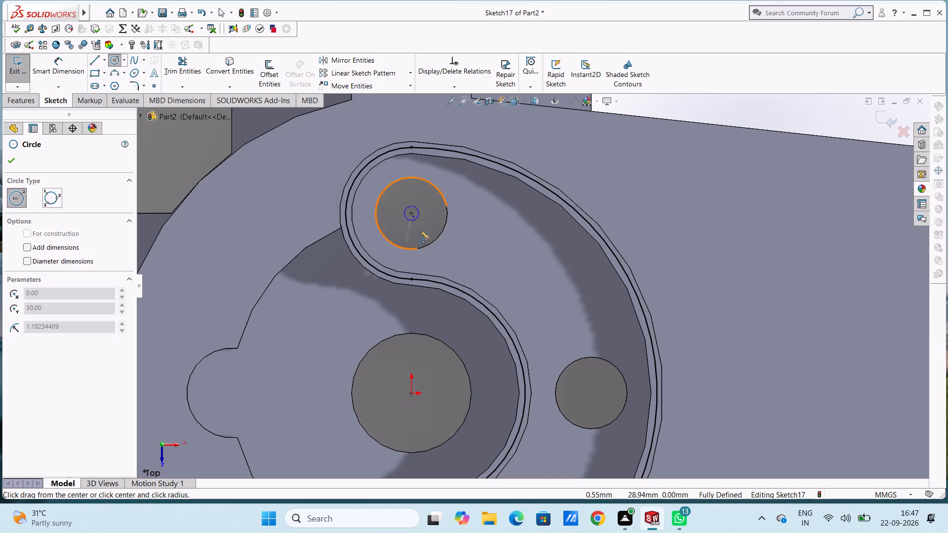
left_click(428, 246)
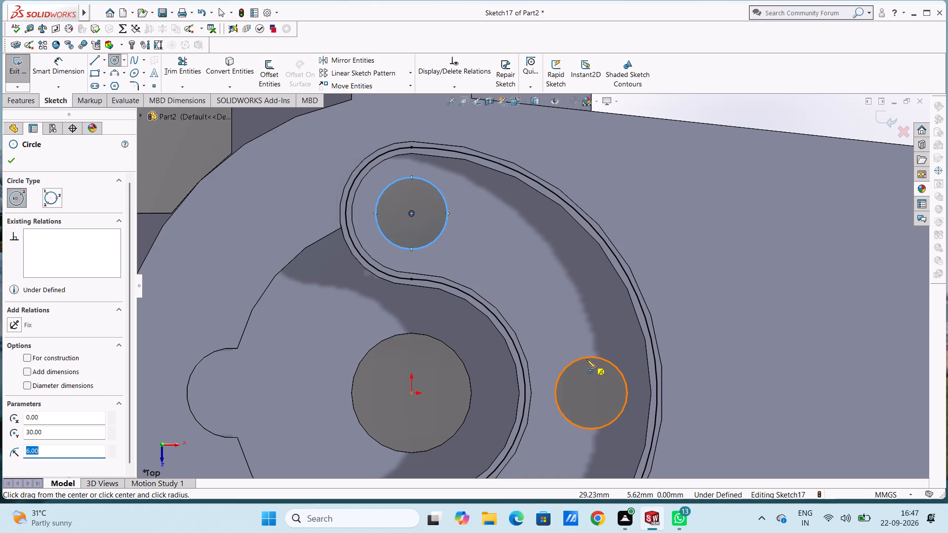
left_click(591, 393)
left_click(602, 426)
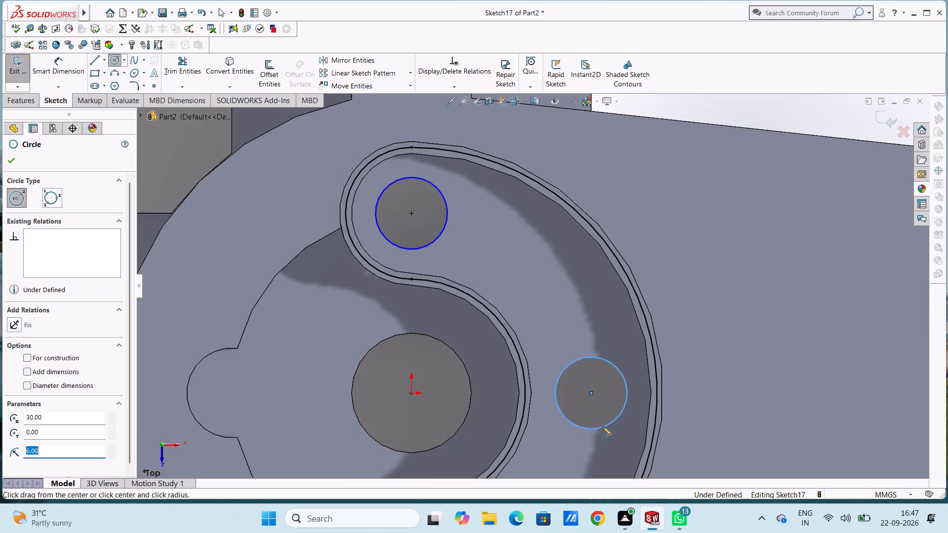
scroll(601, 424, "up", 4)
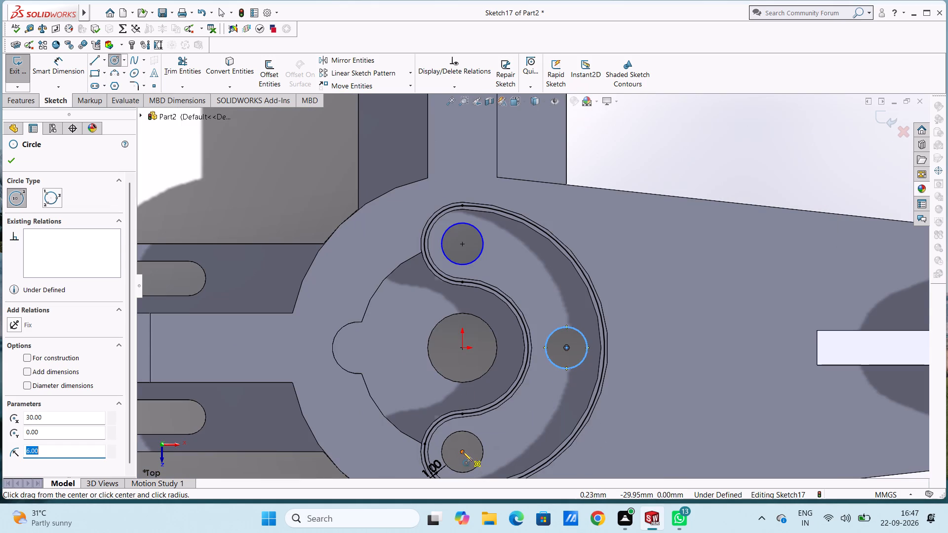
left_click(463, 452)
left_click(474, 467)
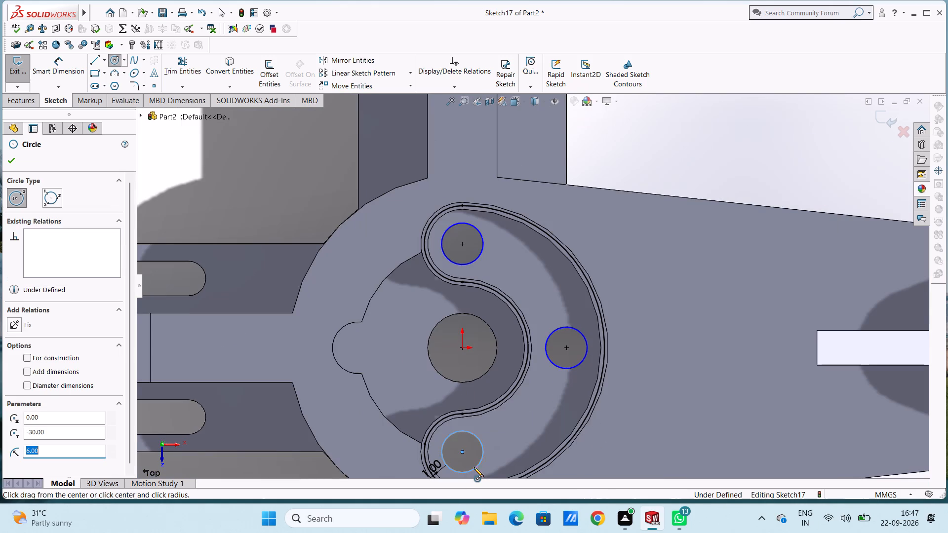
key("Escape")
key("Escape")
key("Escape")
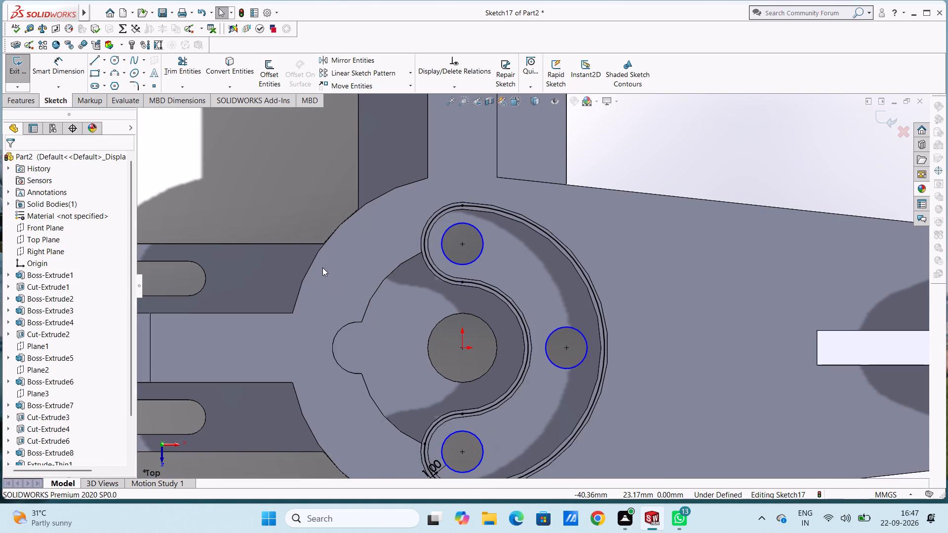
Dimension each of the three hole circles with a 12 mm diameter.
left_click(68, 69)
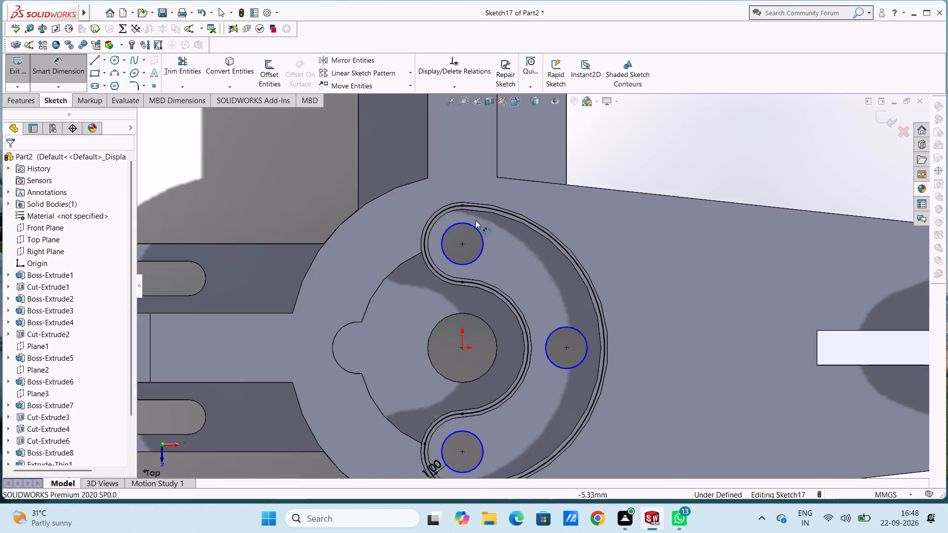
left_click(483, 236)
left_click(701, 142)
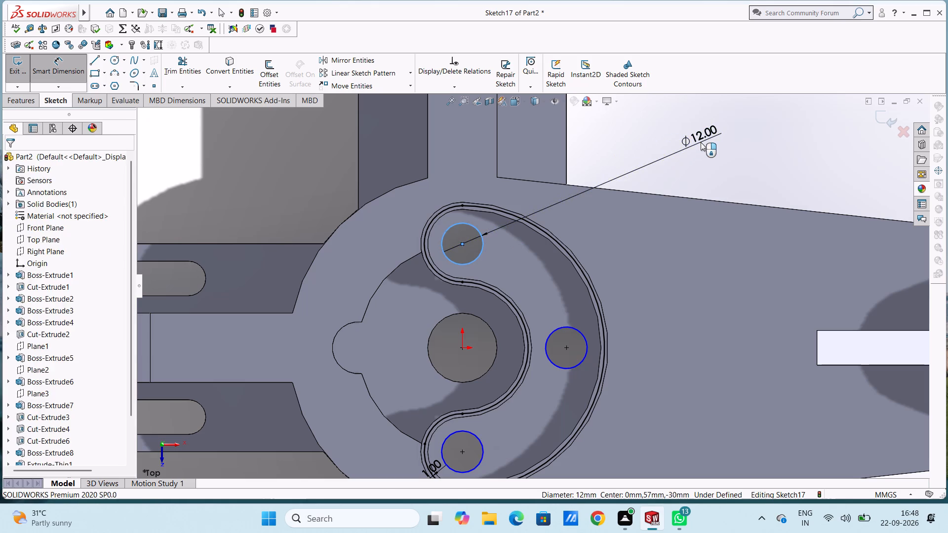
left_click(663, 128)
left_click(627, 128)
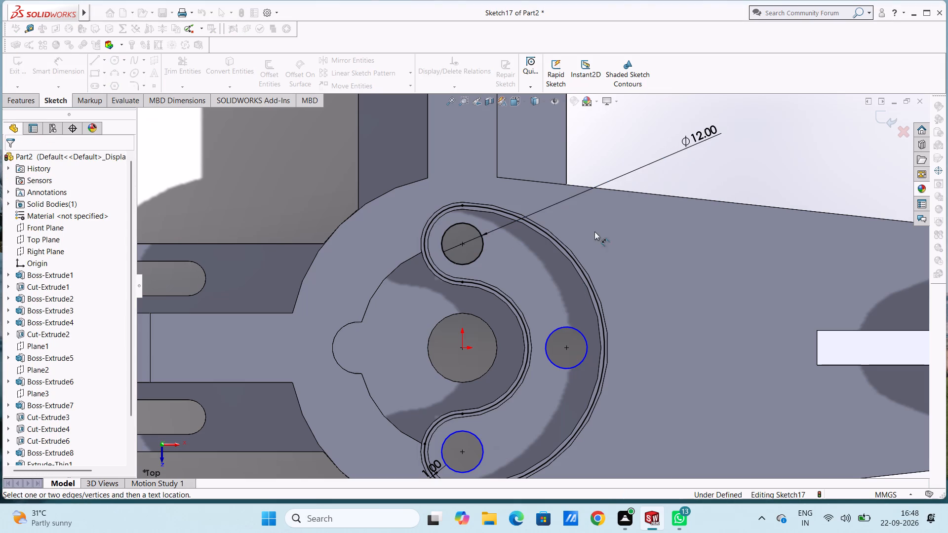
left_click(555, 331)
left_click(759, 165)
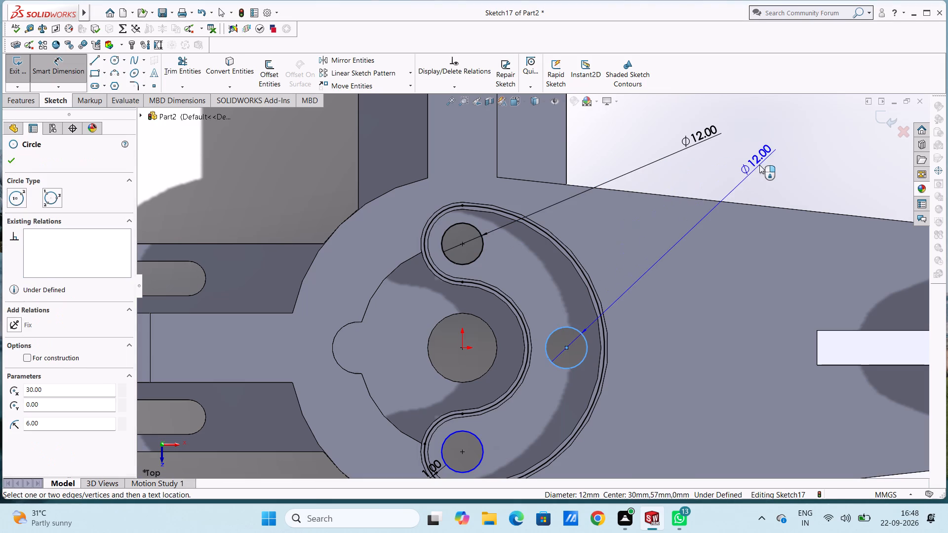
left_click(716, 150)
left_click(705, 154)
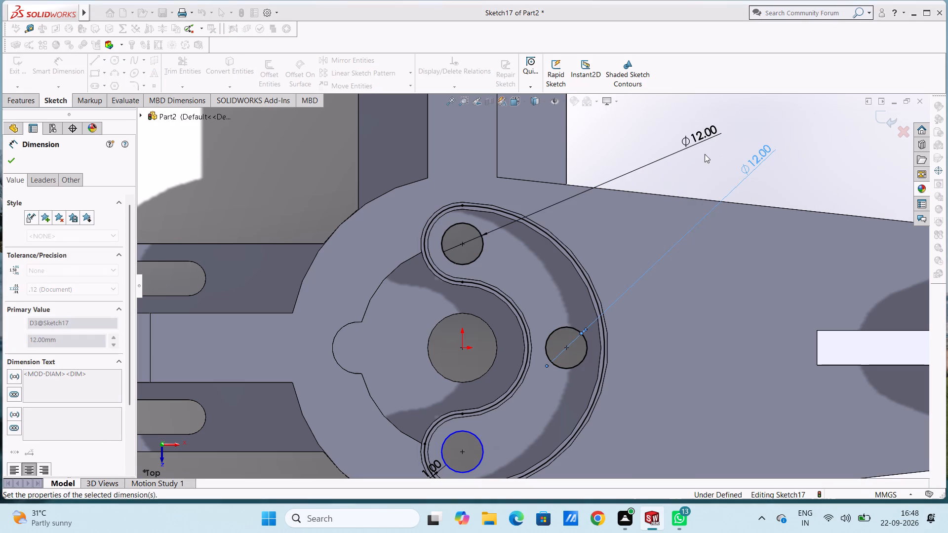
left_click(469, 429)
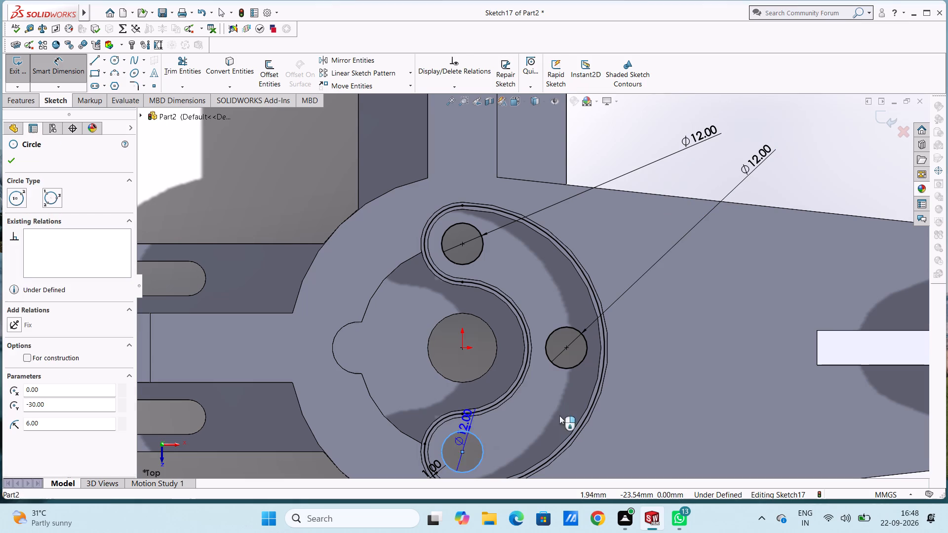
left_click(739, 373)
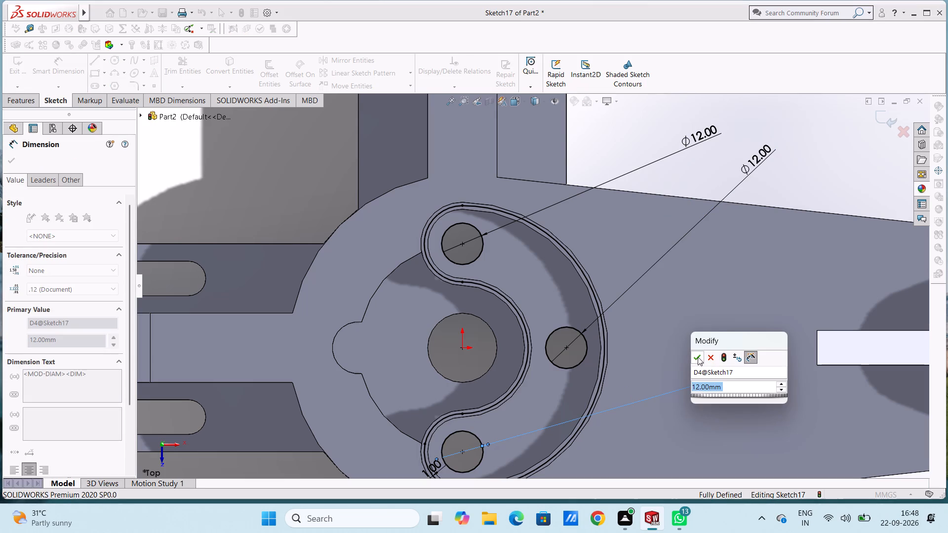
left_click(698, 357)
key("Escape")
key("Escape")
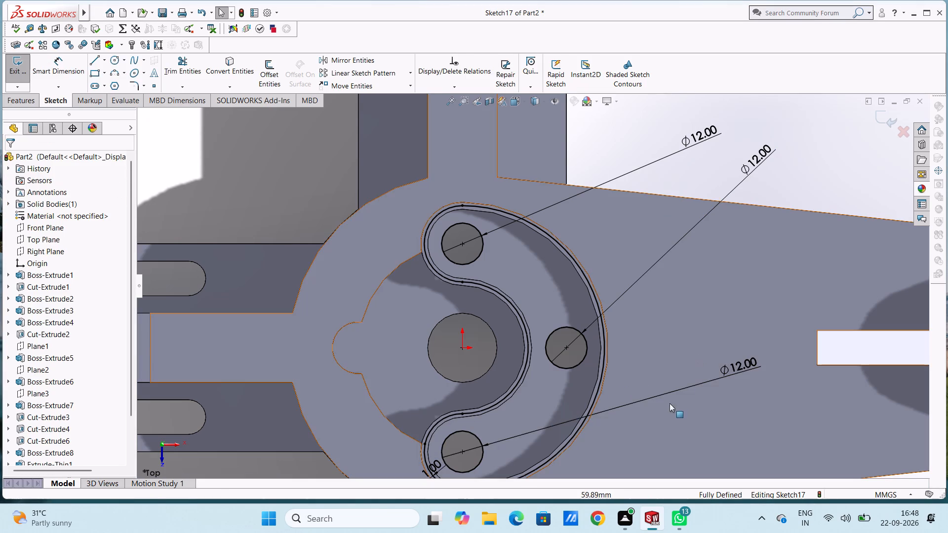
Extrude the pocket floor profile with its three holes downward as a blind boss, 20 mm deep, merged with the part.
middle_click_drag(670, 403, 664, 271)
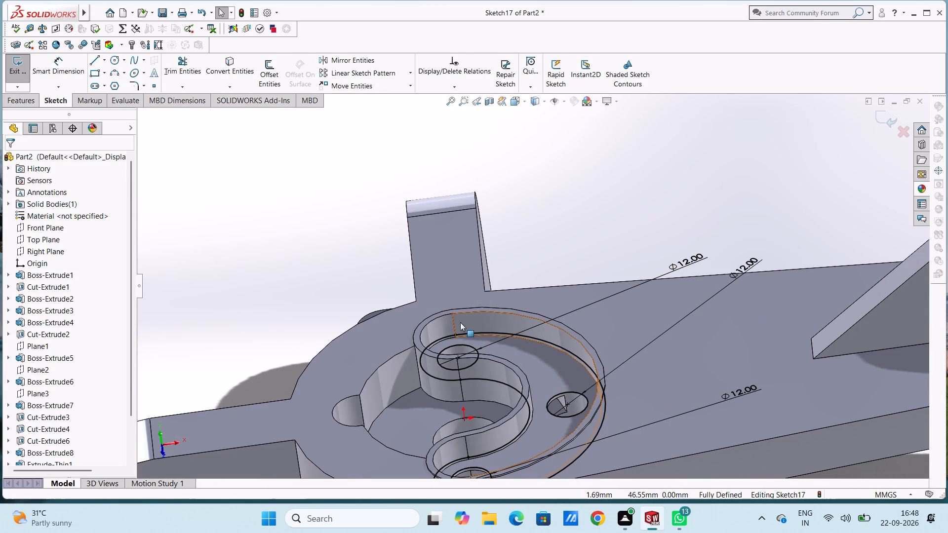
left_click(31, 102)
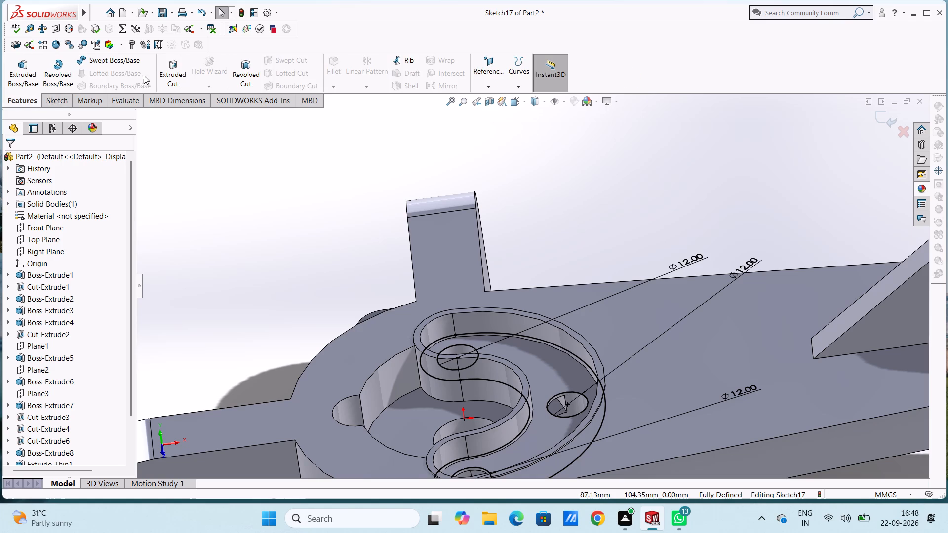
left_click(25, 72)
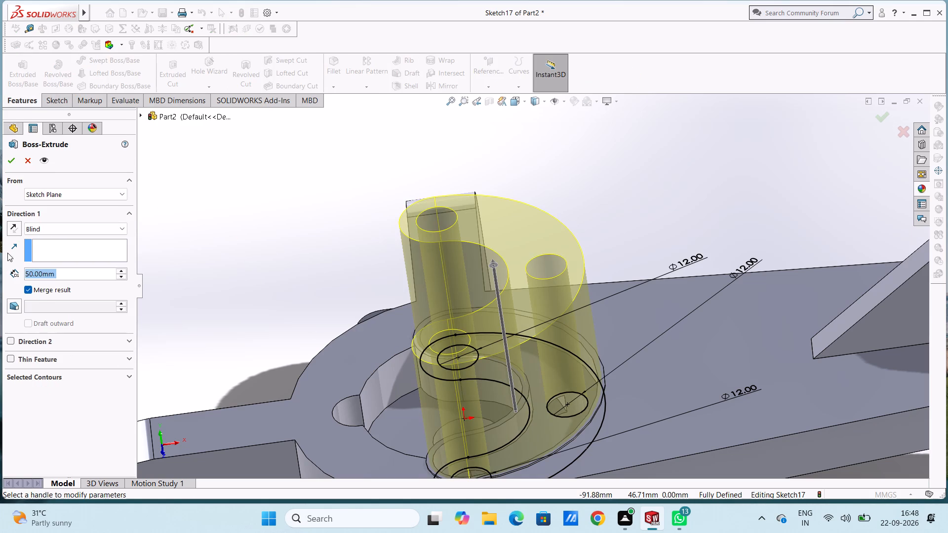
left_click(19, 224)
scroll(251, 285, "up", 2)
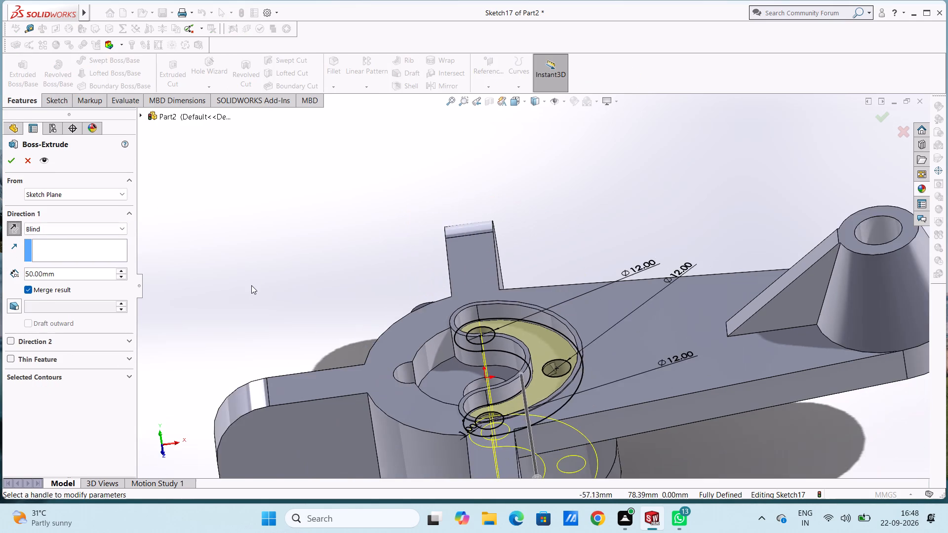
scroll(251, 285, "up", 1)
double_click(86, 273)
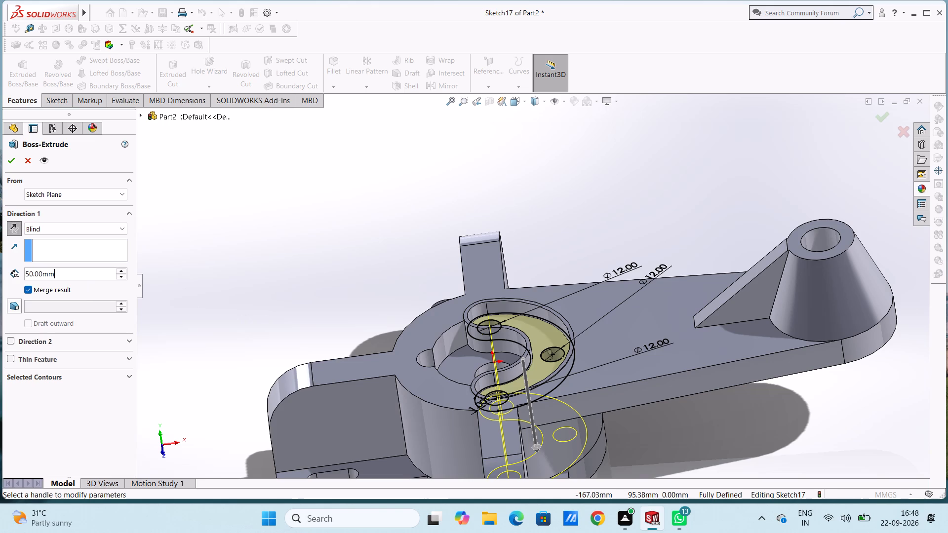
type("20")
key("Return")
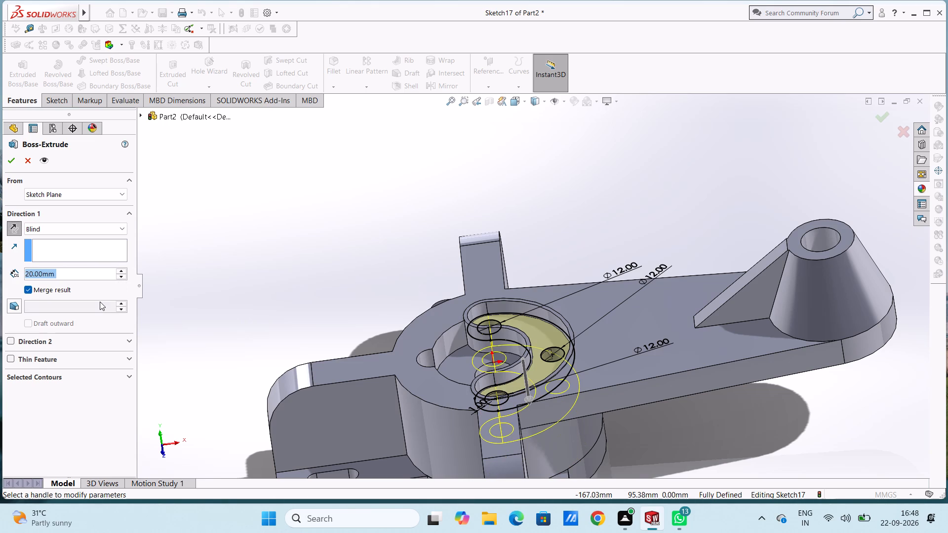
left_click(8, 160)
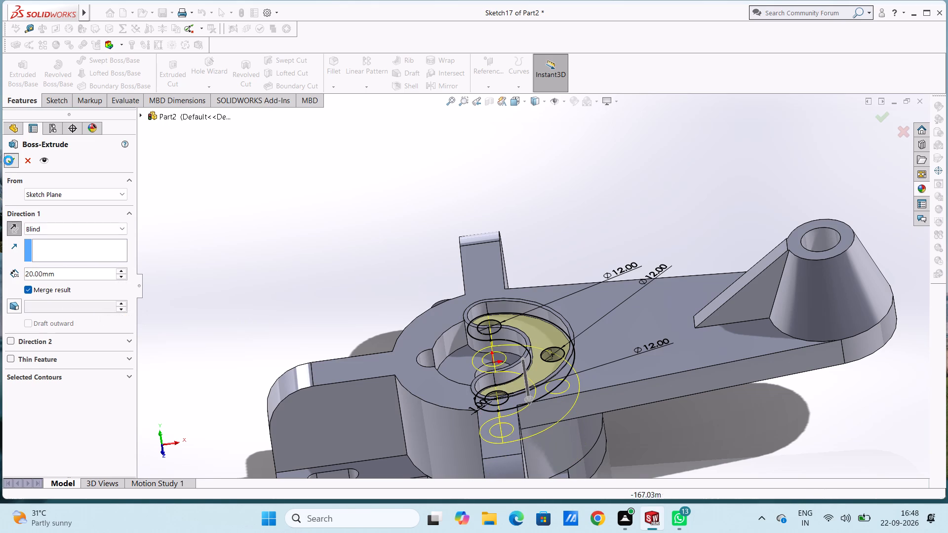
left_click(294, 207)
Start a sketch on the floor of the central round recess, viewed from the top.
middle_click_drag(256, 222, 280, 268)
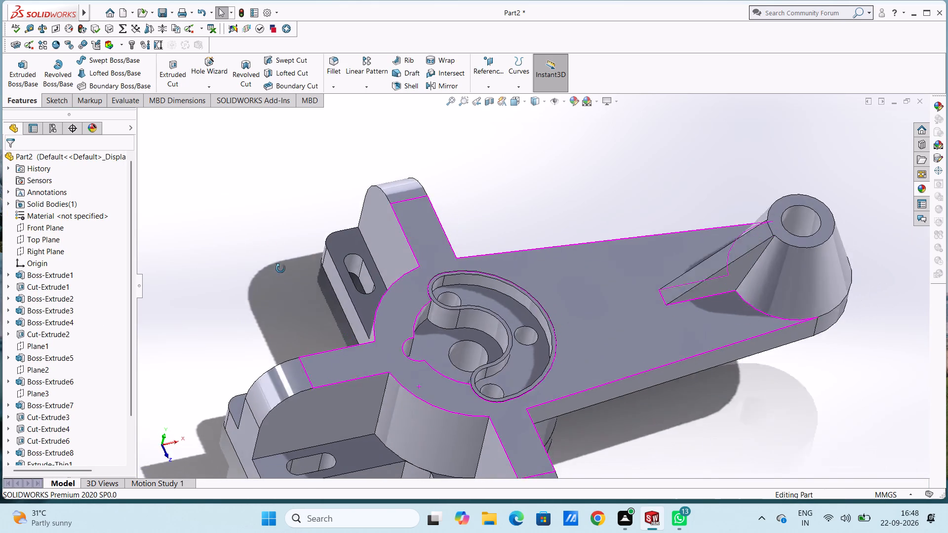
middle_click_drag(280, 268, 255, 344)
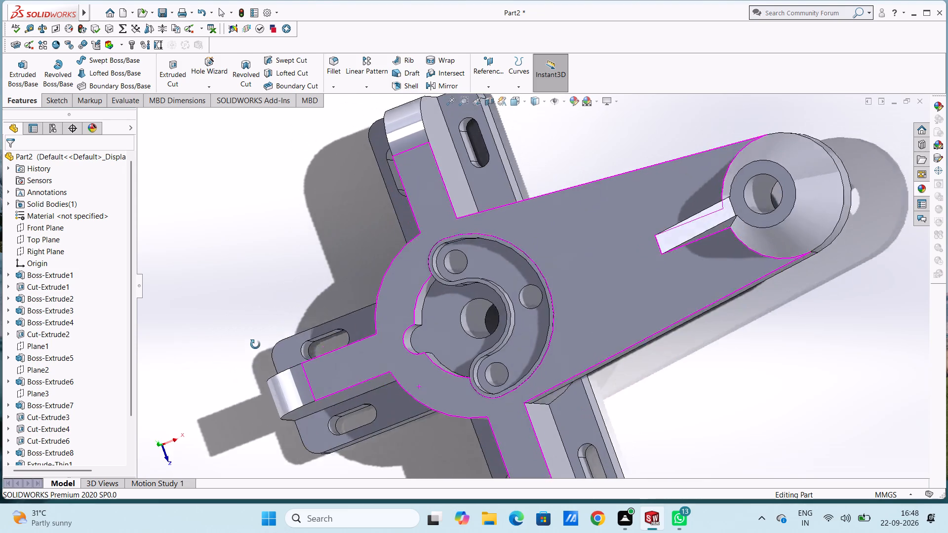
middle_click_drag(255, 344, 268, 292)
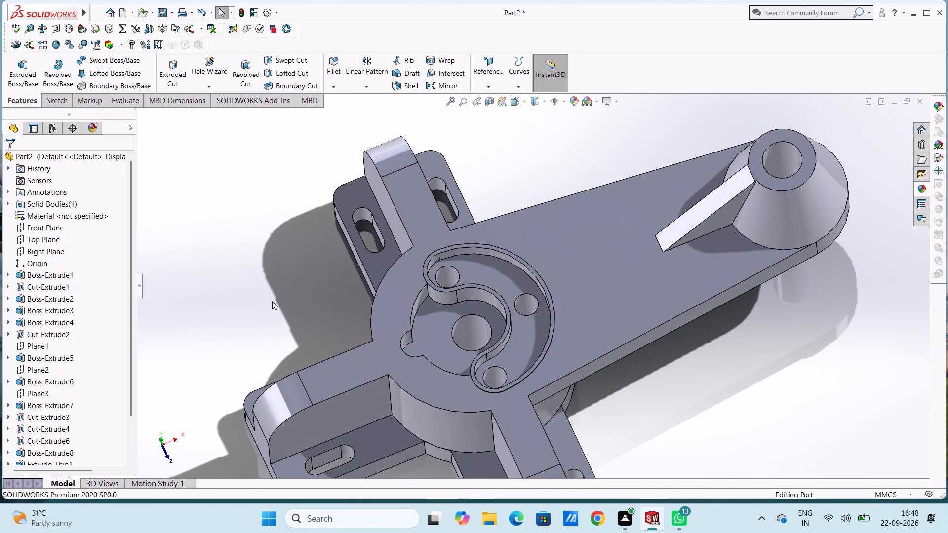
key("ctrl+5")
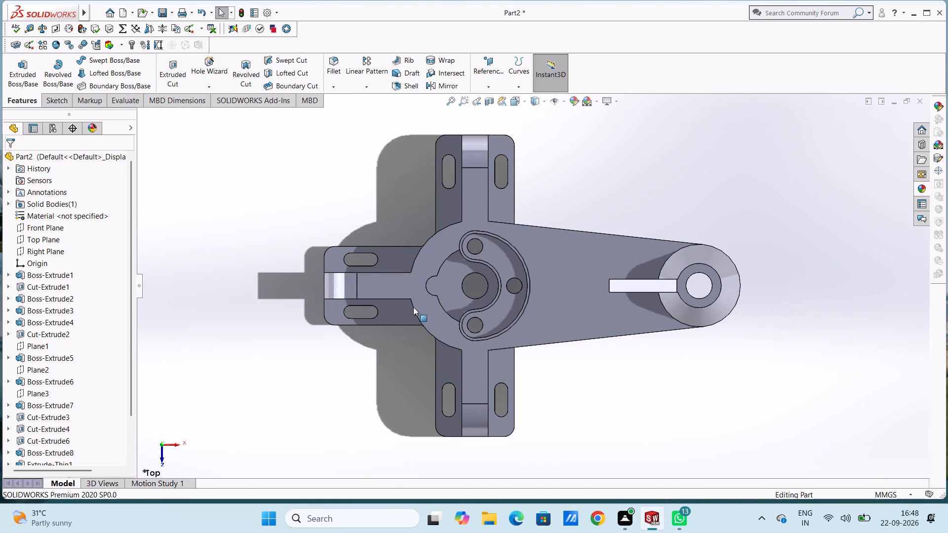
left_click(442, 287)
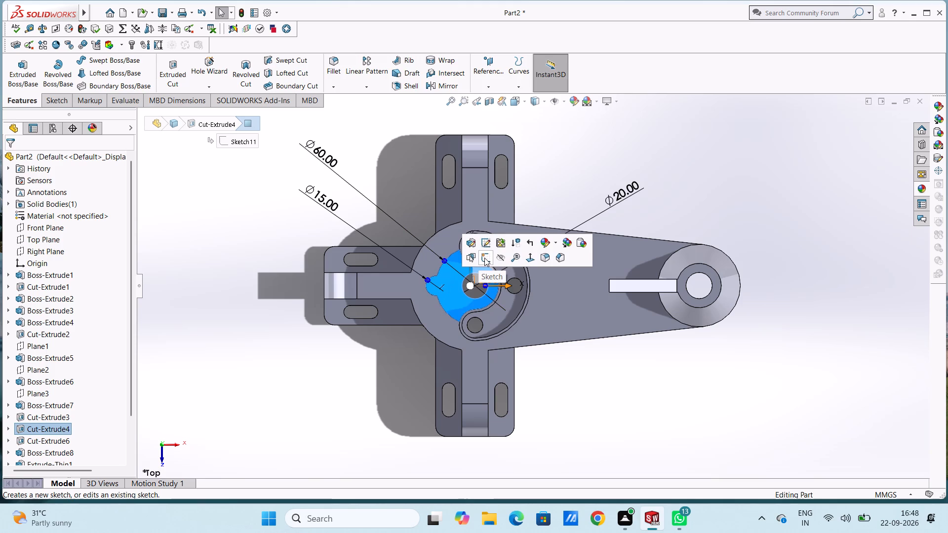
left_click(484, 258)
left_click(220, 237)
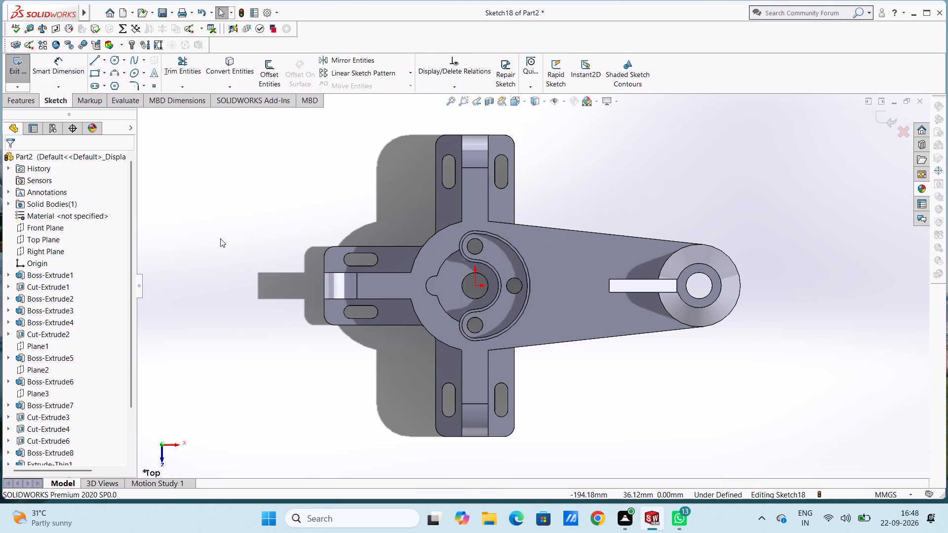
Draw a circle of 6 mm radius centred on the recess's small semicircular notch, 30 mm from the origin.
scroll(443, 283, "down", 3)
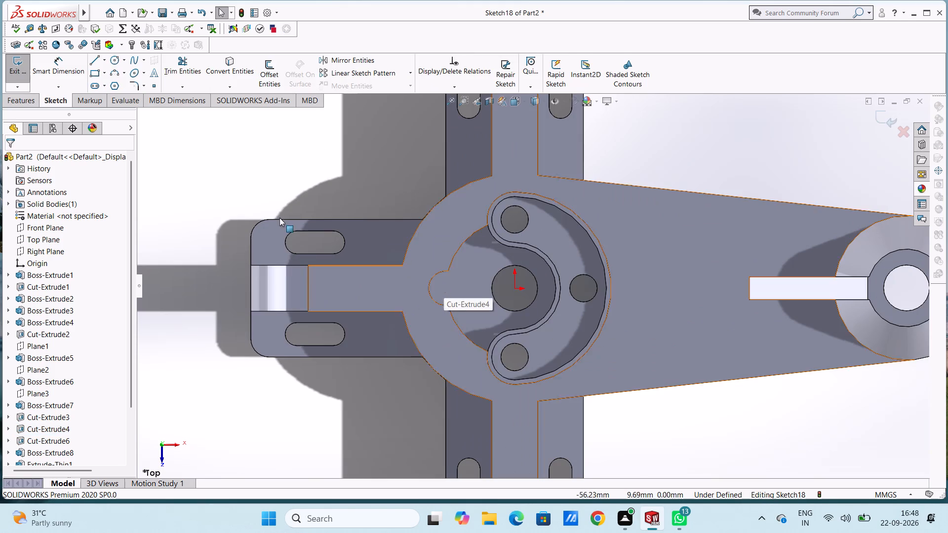
left_click(115, 59)
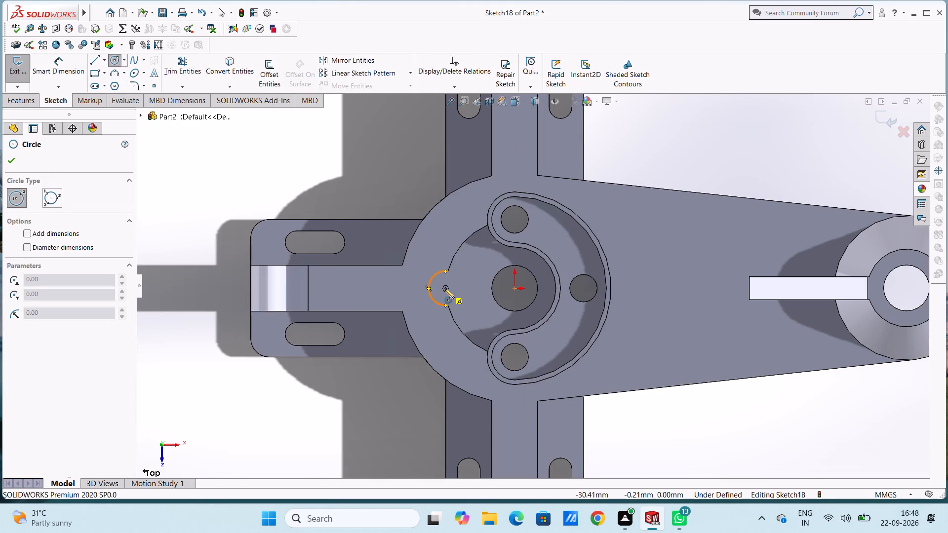
left_click(445, 289)
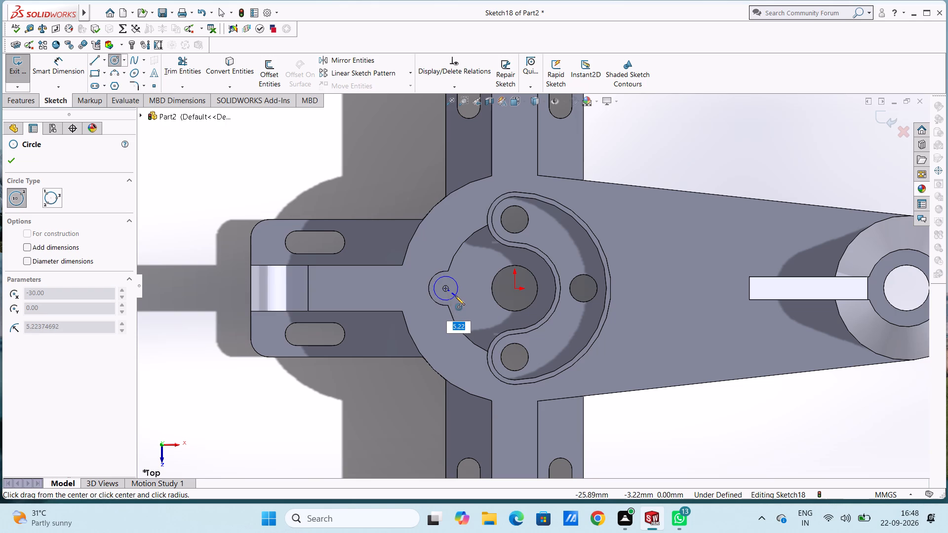
key("6")
key("Return")
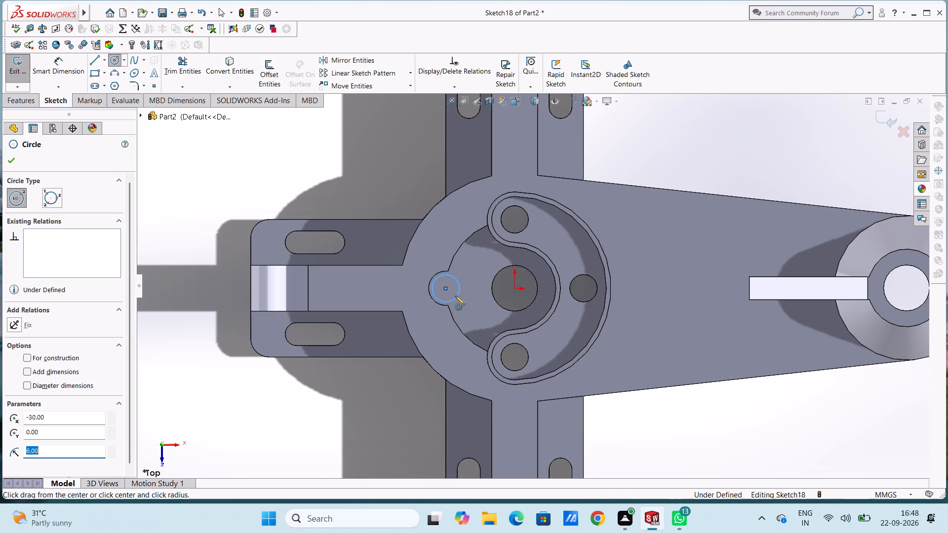
Dimension the circle at the recess's small semicircular notch with a 10 mm diameter.
key("Escape")
key("Escape")
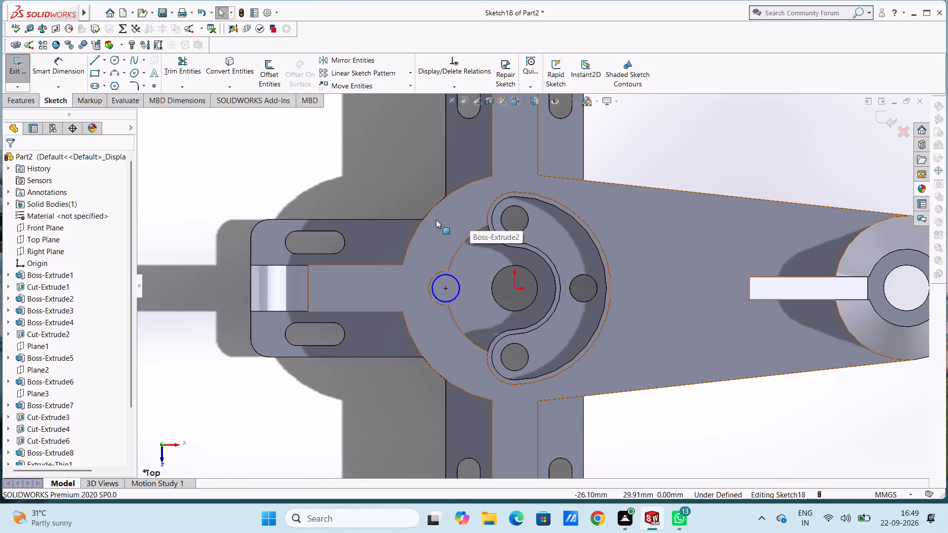
left_click(65, 73)
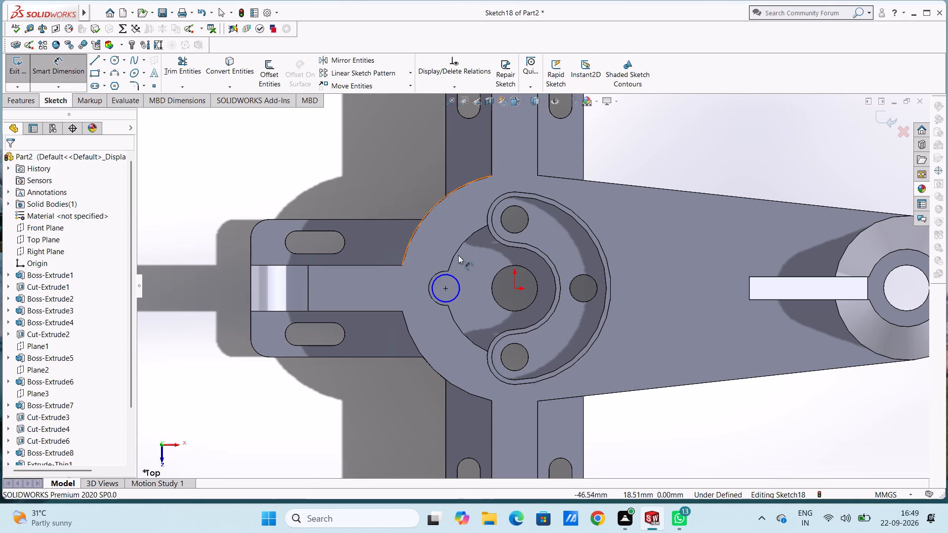
left_click(452, 276)
left_click(352, 156)
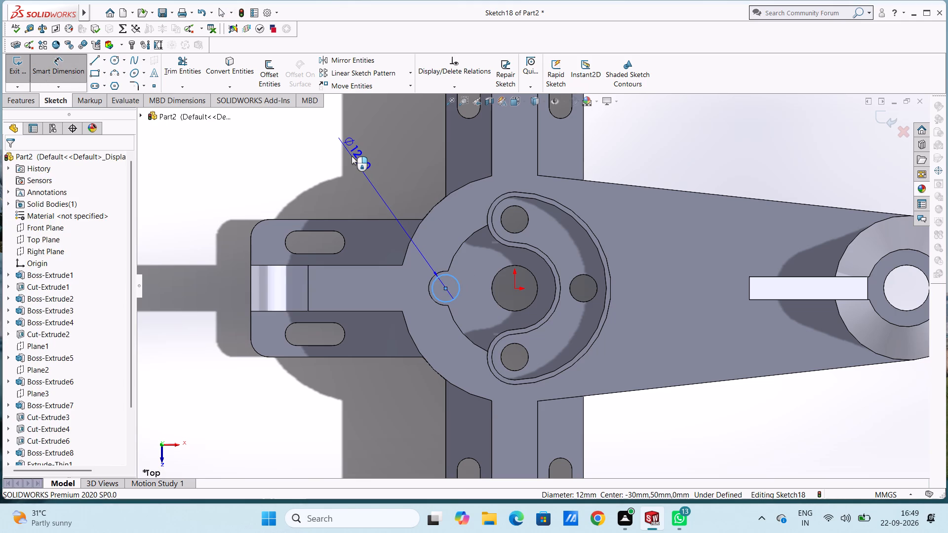
type("10")
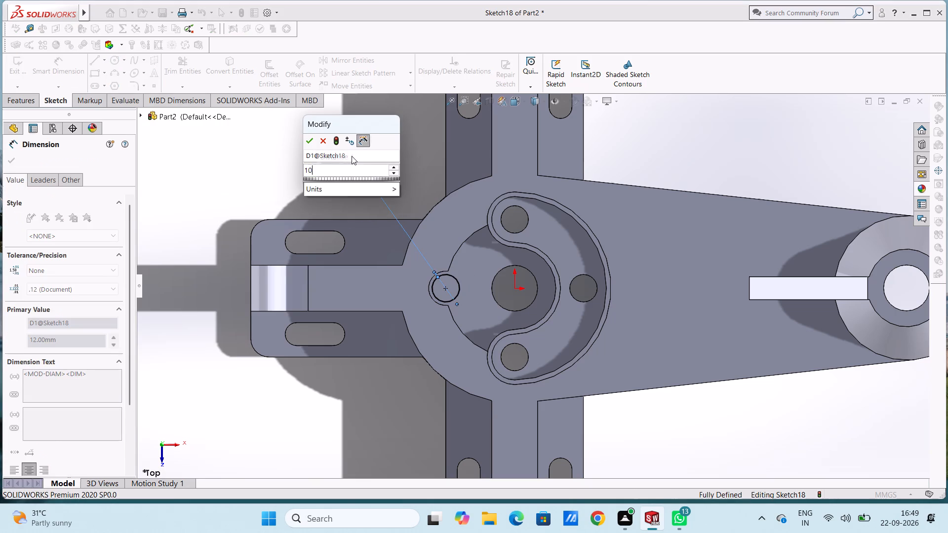
key("Return")
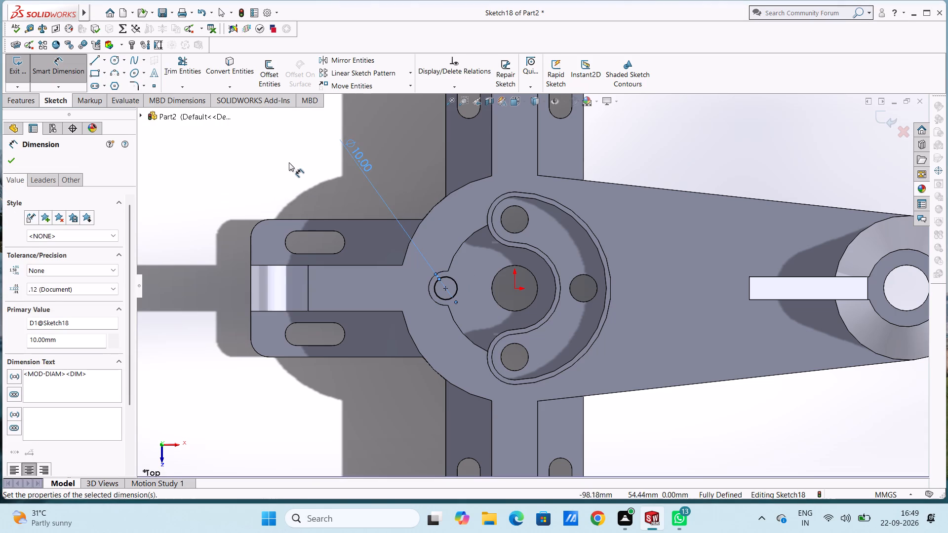
left_click(288, 162)
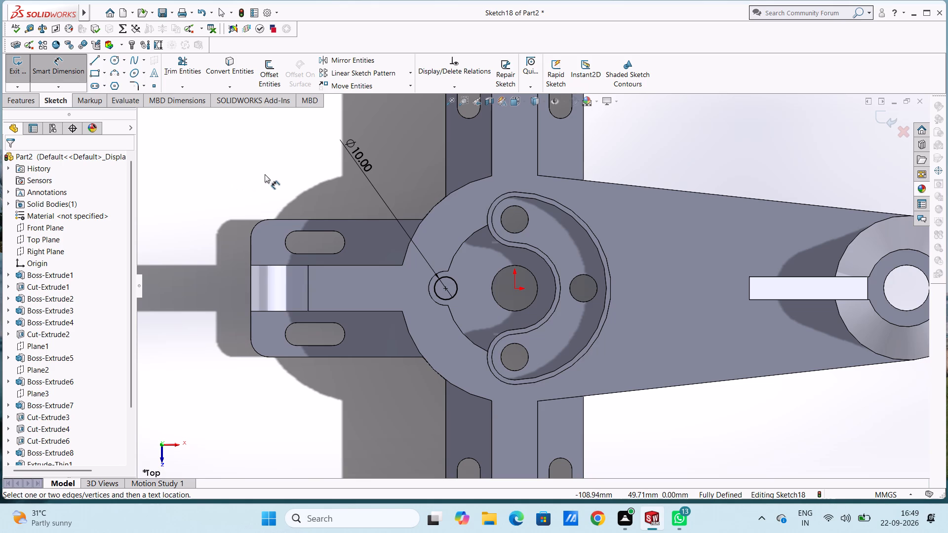
key("Escape")
key("Escape")
Cut-extrude the notch circle downward from the sketch plane as a blind hole, 30 mm deep.
scroll(337, 350, "down", 1)
middle_click_drag(340, 390, 340, 342)
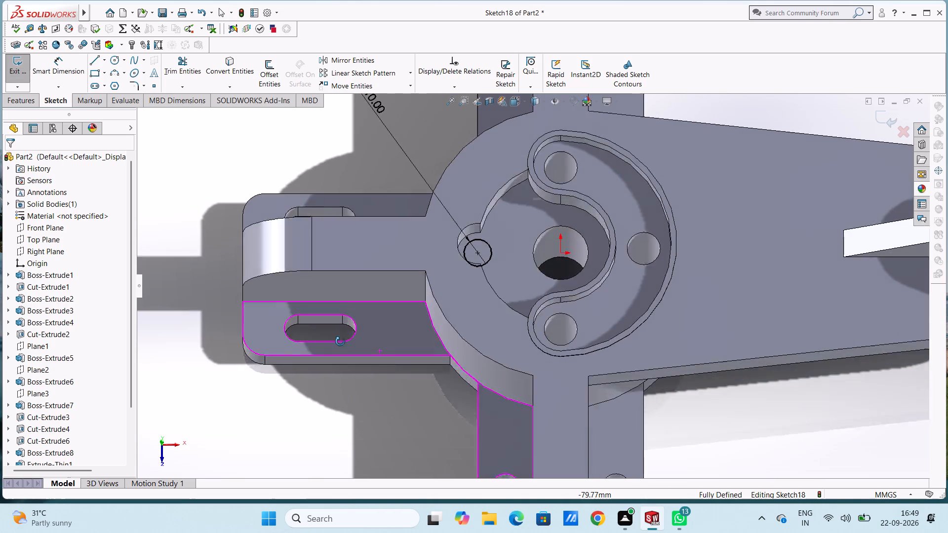
middle_click_drag(340, 342, 346, 244)
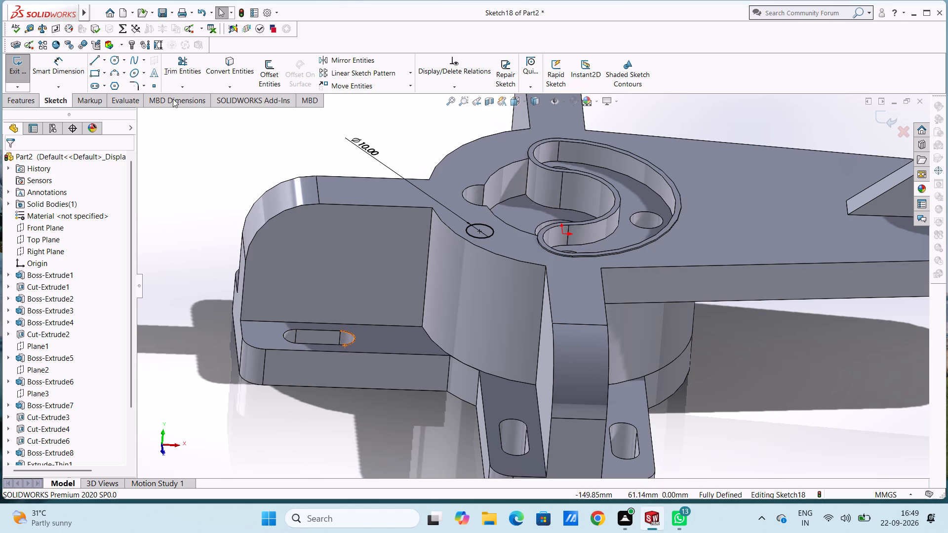
left_click(27, 100)
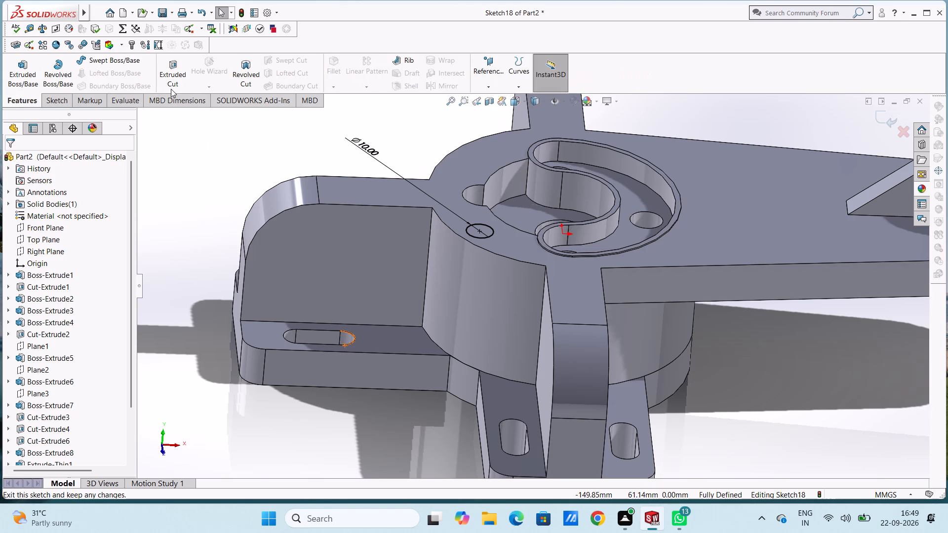
left_click(175, 76)
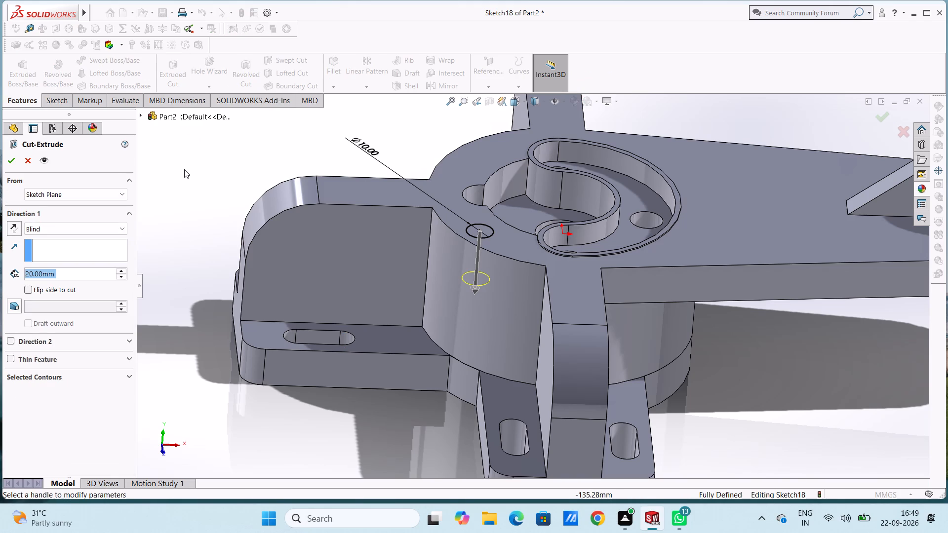
type("30")
key("Return")
left_click(11, 160)
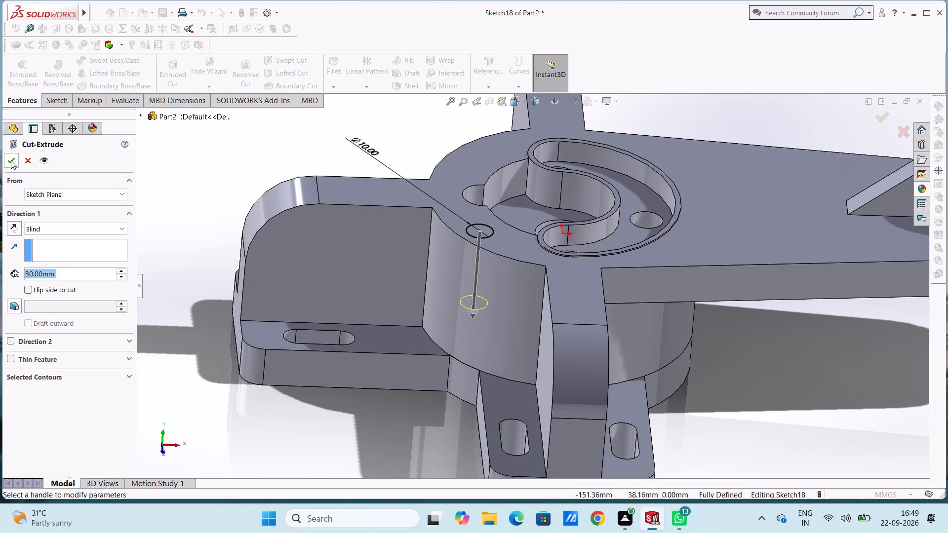
left_click(224, 175)
Inspect the hole at the recess notch and the surrounding pocket holes from above, and show the whole part in isometric view.
middle_click_drag(232, 155, 214, 289)
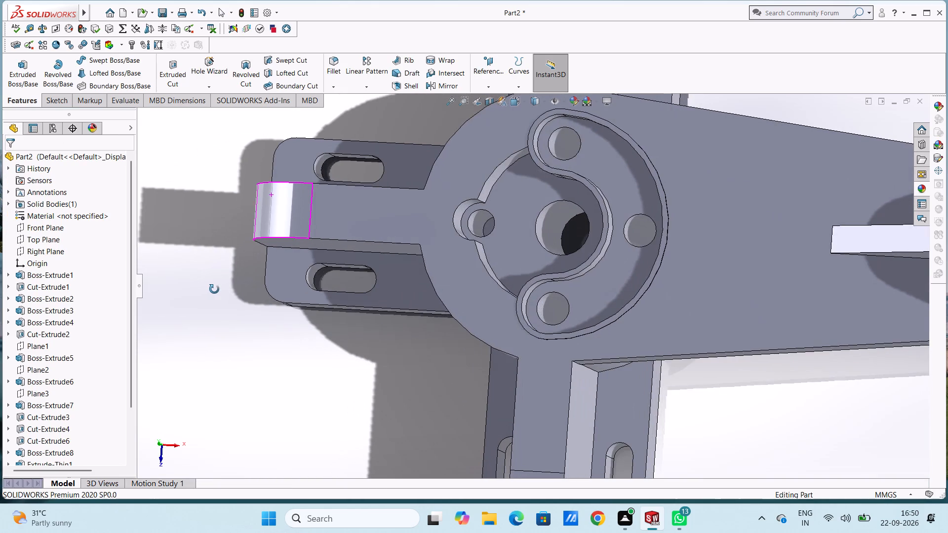
middle_click_drag(214, 289, 215, 290)
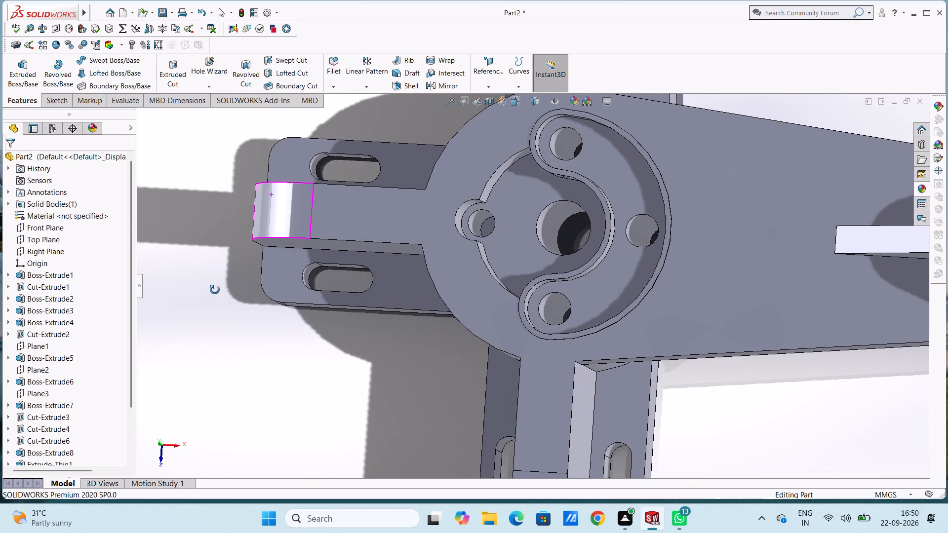
middle_click_drag(215, 290, 222, 294)
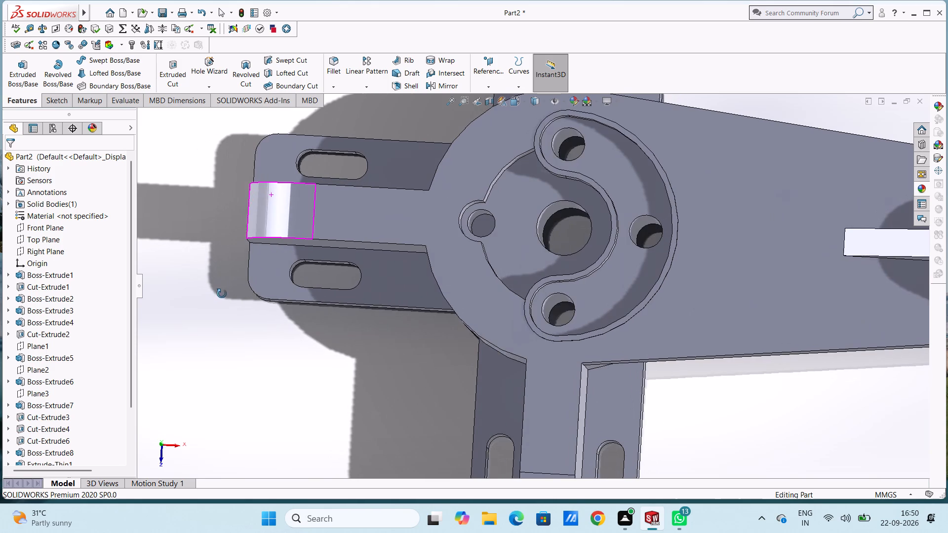
middle_click_drag(222, 294, 223, 295)
middle_click(221, 293)
scroll(221, 293, "down", 1)
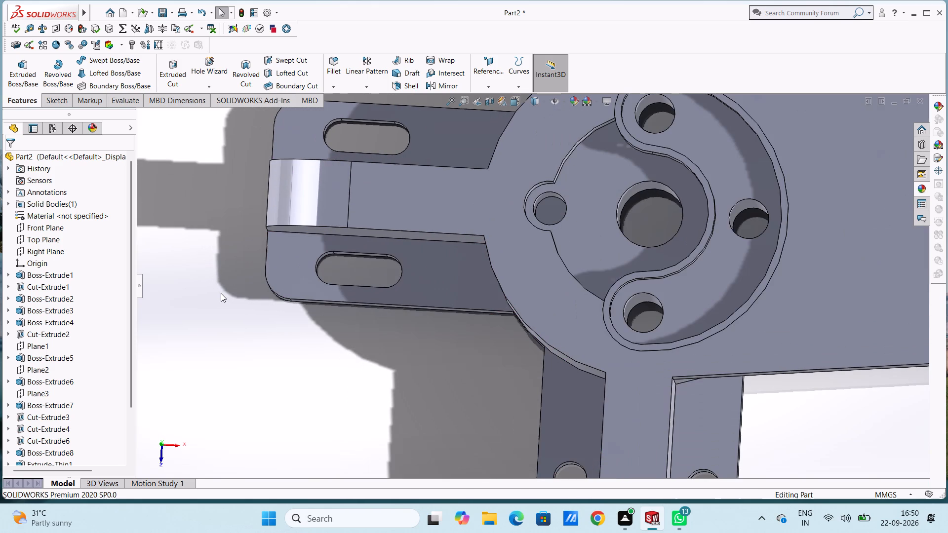
key("ctrl+7")
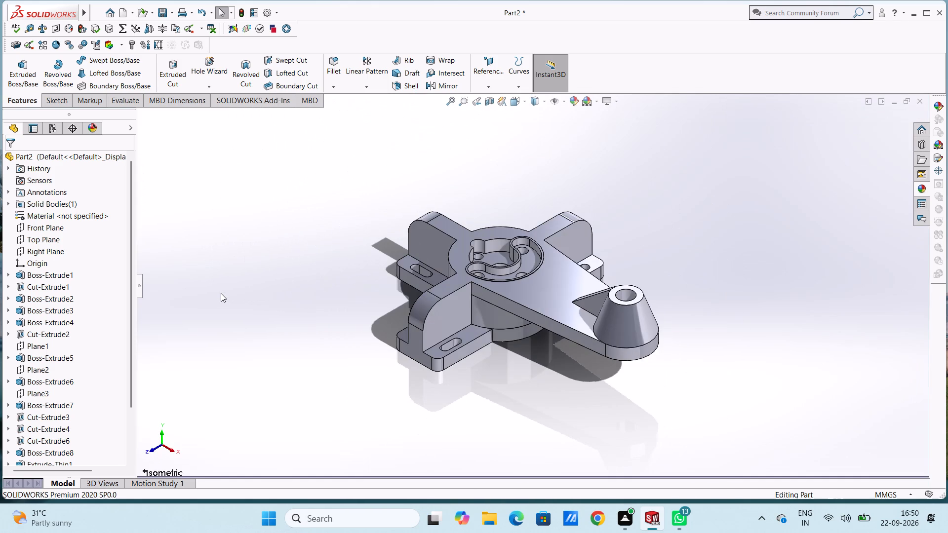
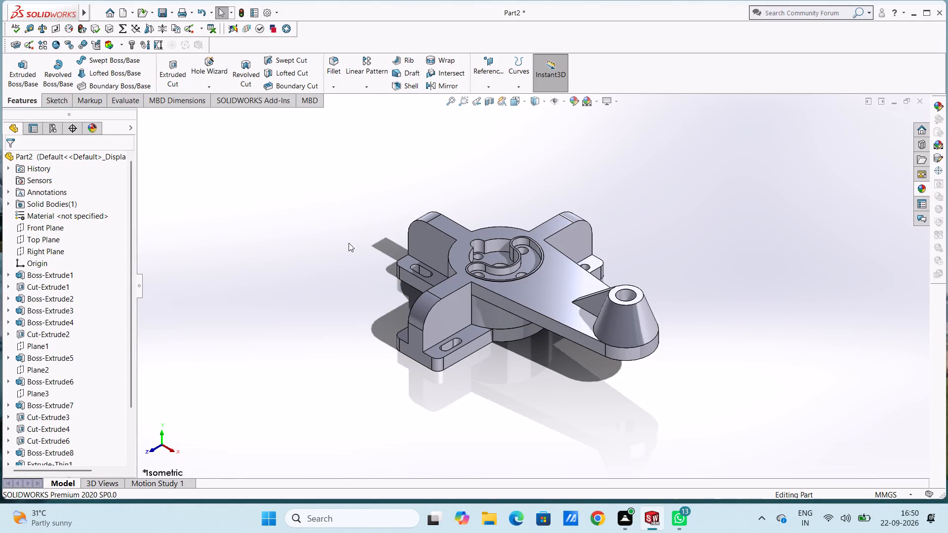
Examine the bracket part from above and from several tilted angles.
middle_click_drag(349, 243, 352, 359)
middle_click_drag(354, 256, 329, 219)
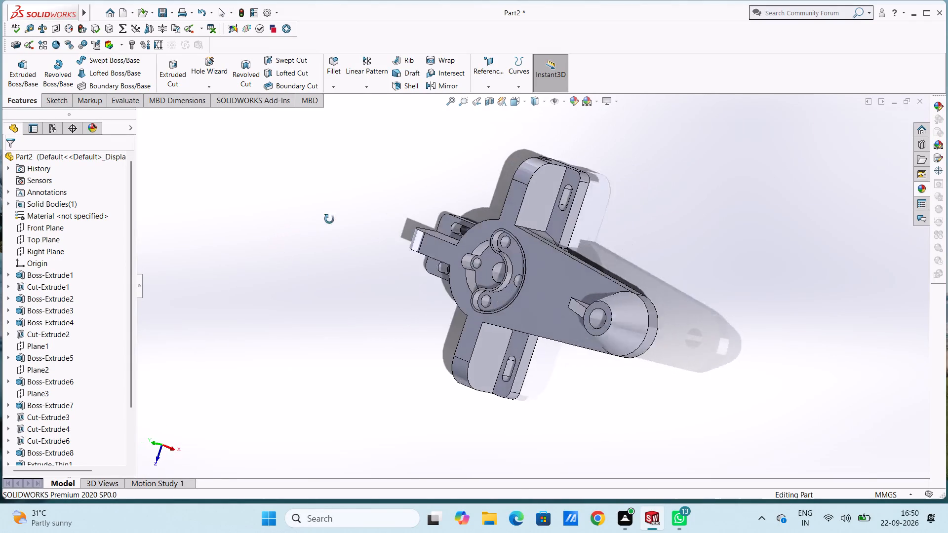
middle_click_drag(329, 219, 346, 231)
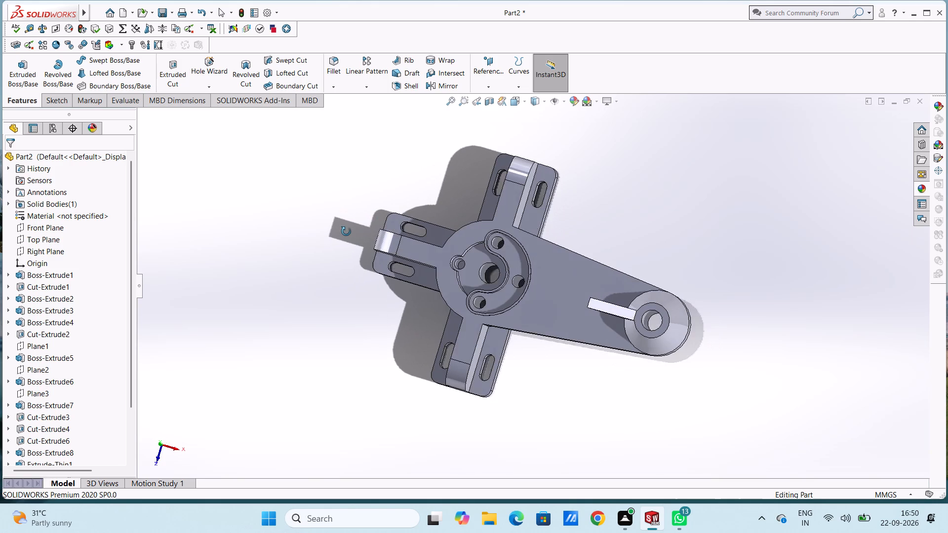
middle_click_drag(346, 231, 345, 231)
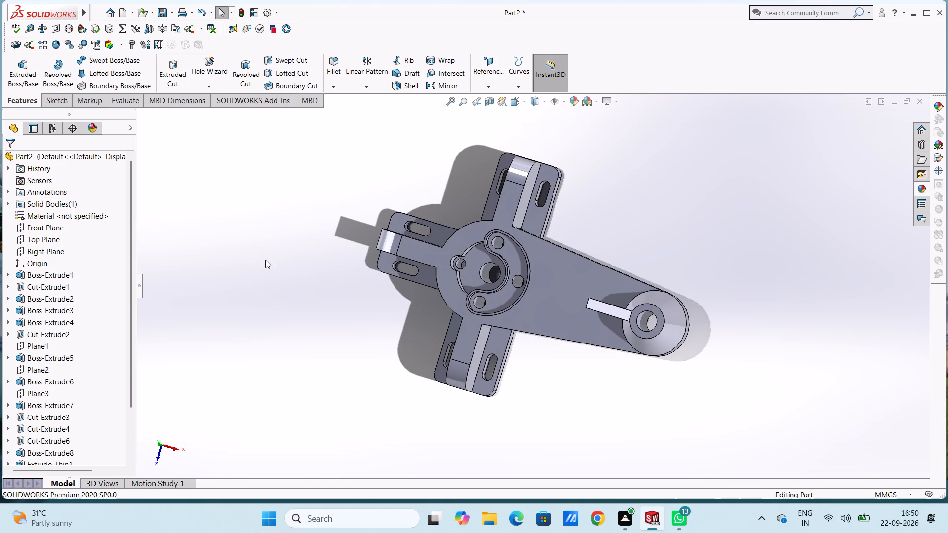
middle_click_drag(289, 254, 305, 247)
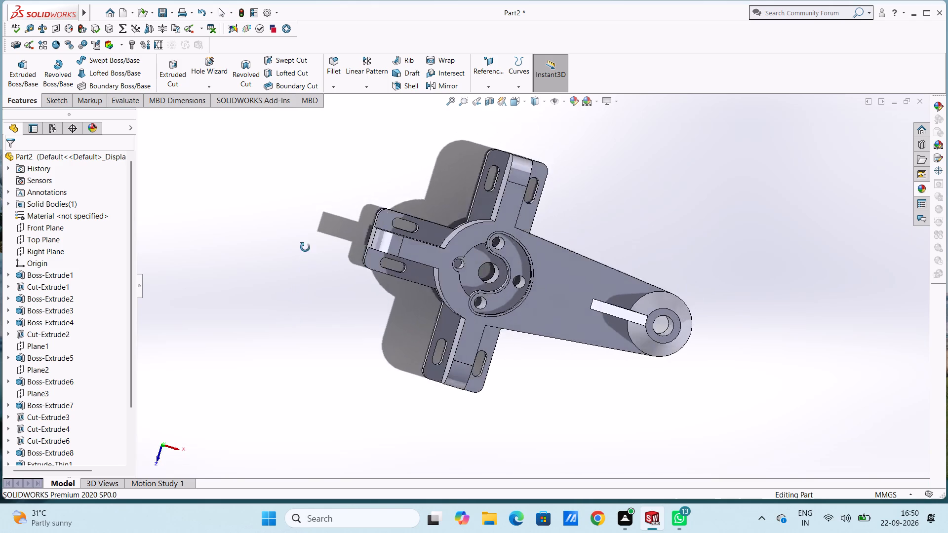
middle_click_drag(305, 247, 295, 238)
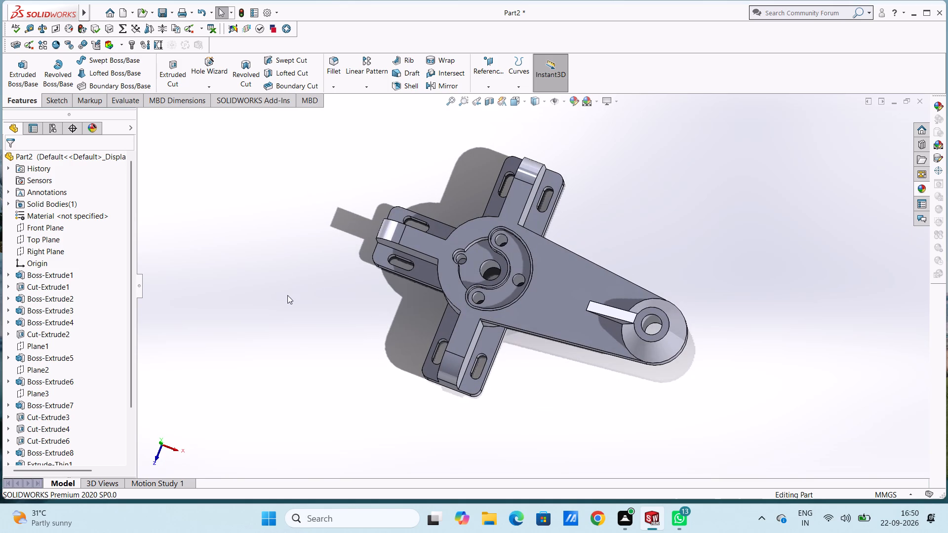
middle_click_drag(338, 266, 354, 290)
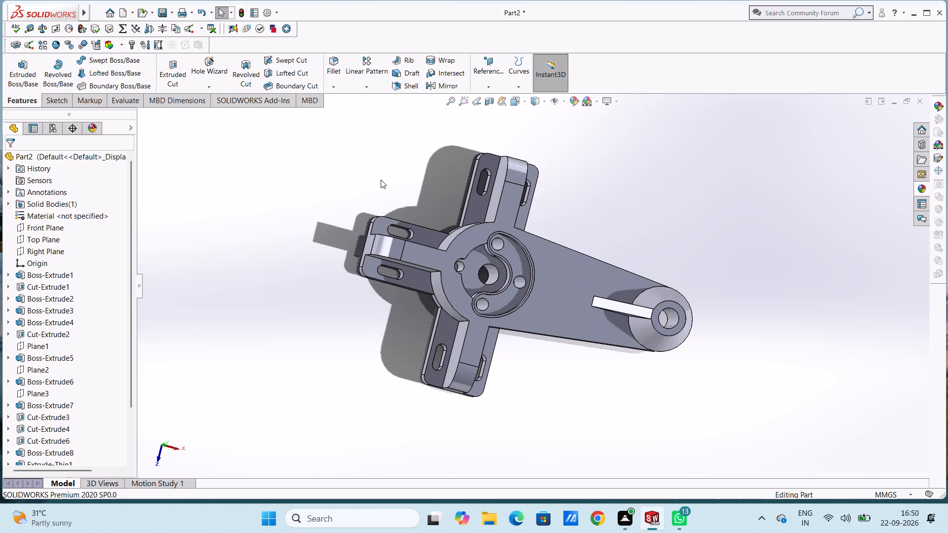
key("Escape")
key("Escape")
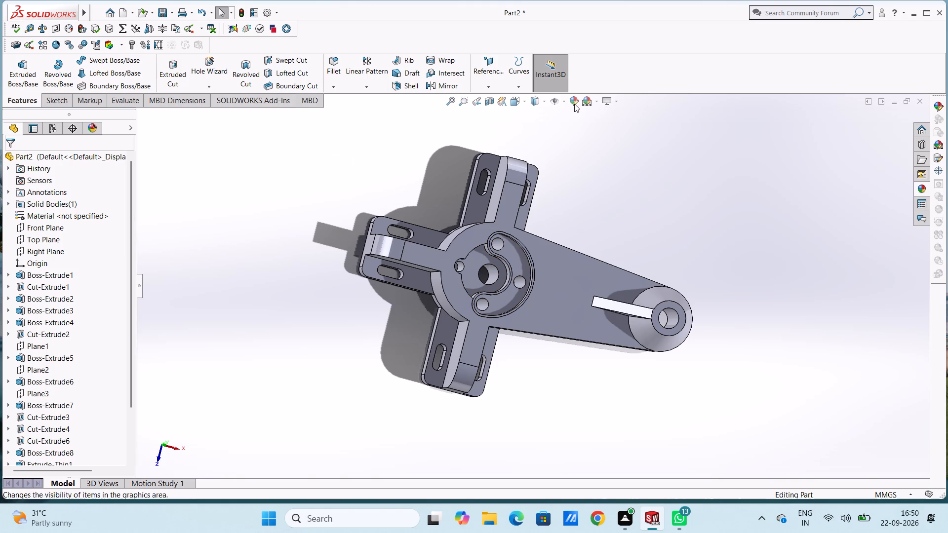
Set the whole part's color to the medium violet-blue swatch of the standard palette.
left_click(575, 104)
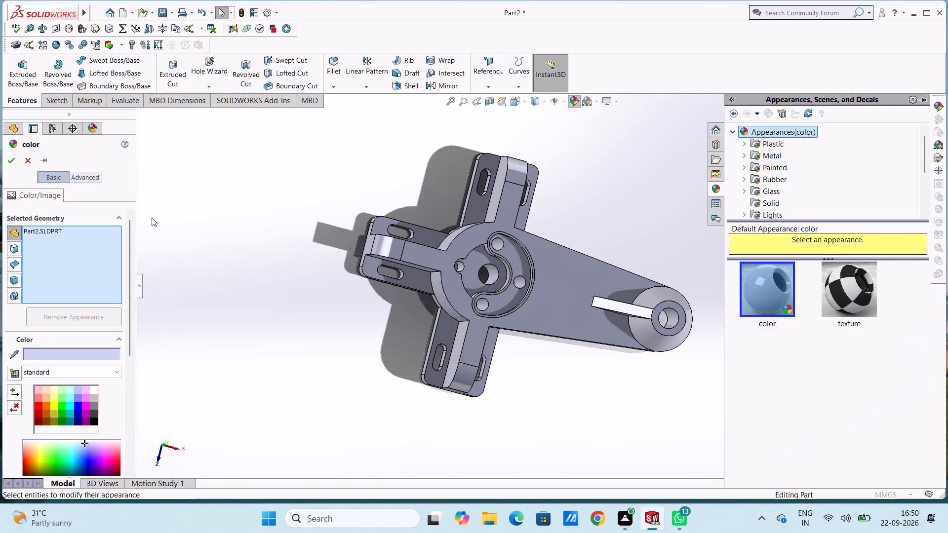
left_click(79, 398)
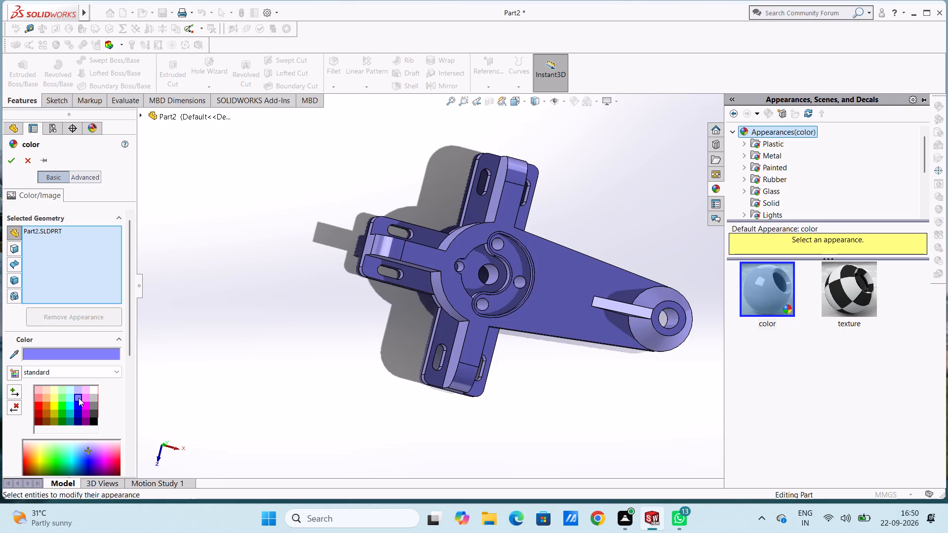
left_click(79, 390)
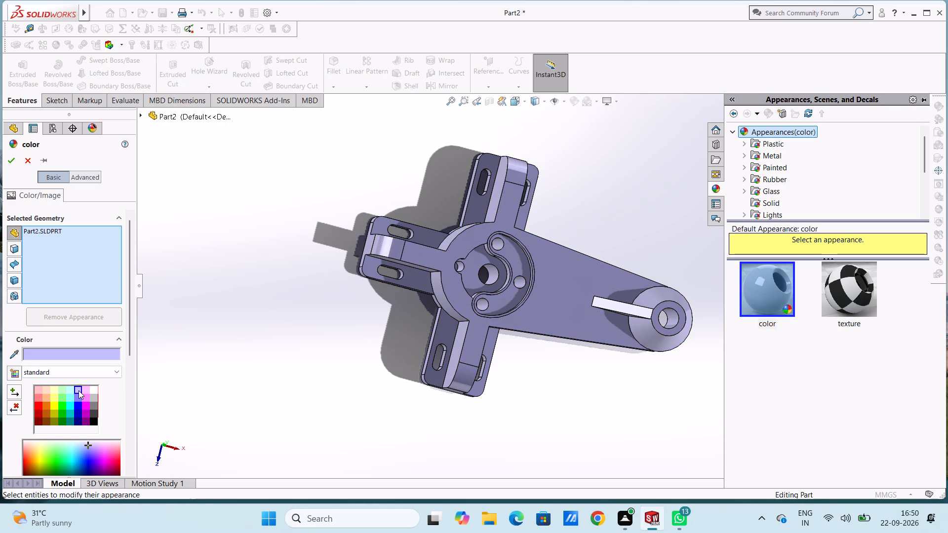
left_click(77, 397)
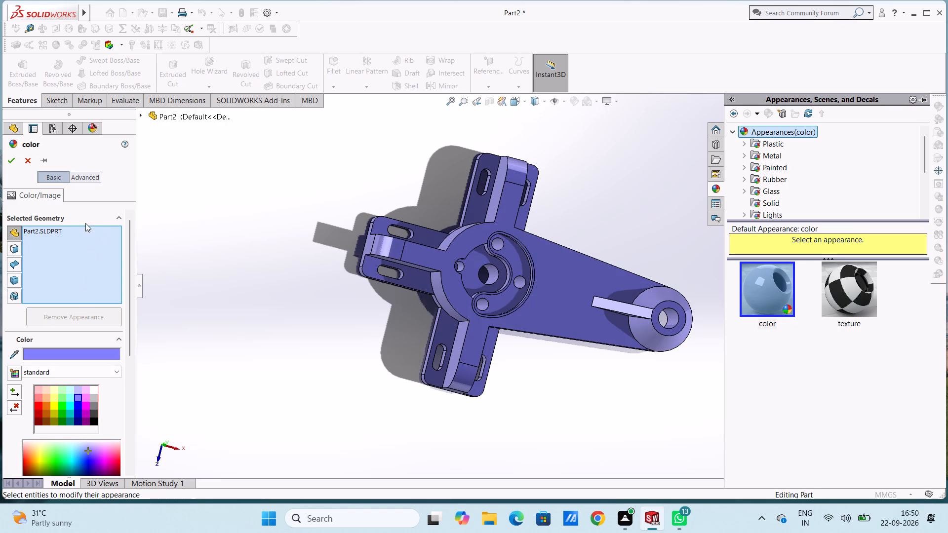
left_click(9, 158)
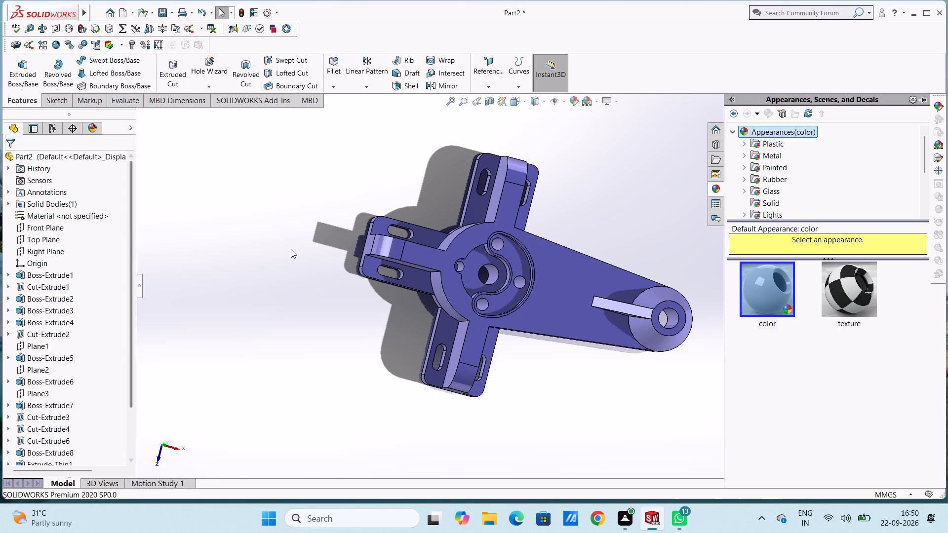
Apply the chromium plate metal appearance to the bore face of the conical boss at the arm's end.
key("ctrl+7")
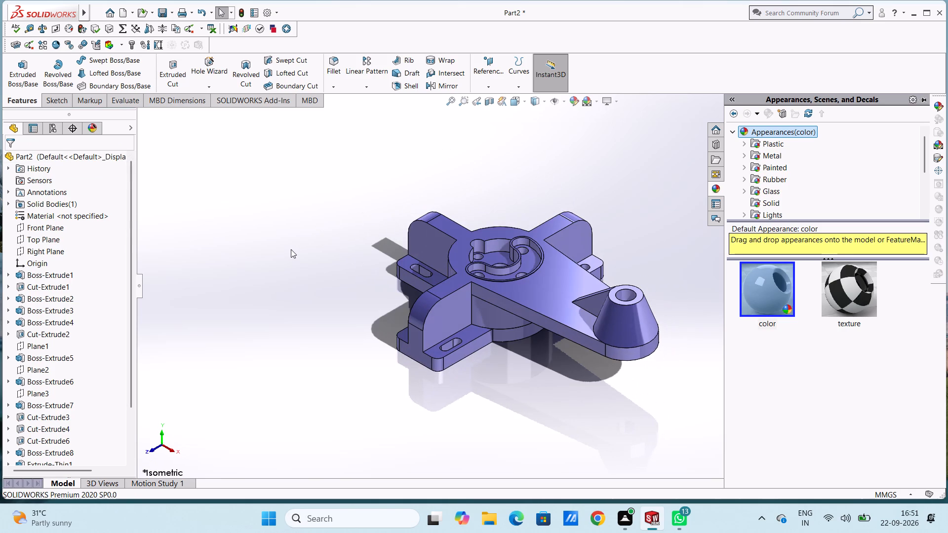
scroll(436, 268, "down", 1)
scroll(581, 306, "down", 2)
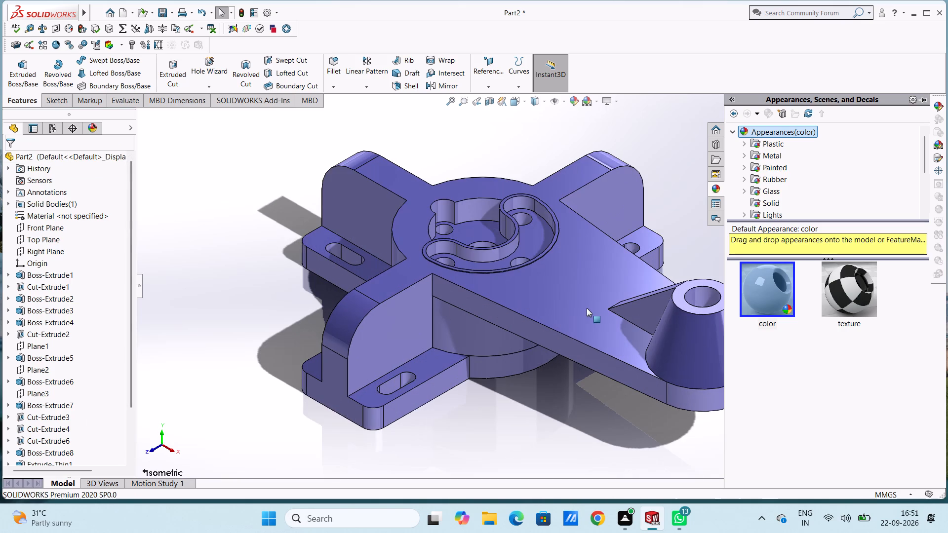
left_click(765, 151)
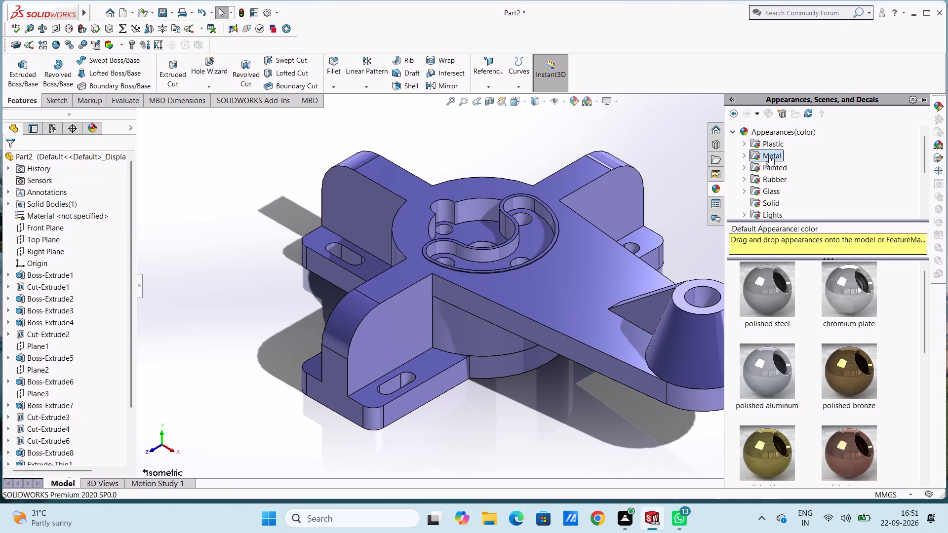
left_click_drag(853, 291, 709, 291)
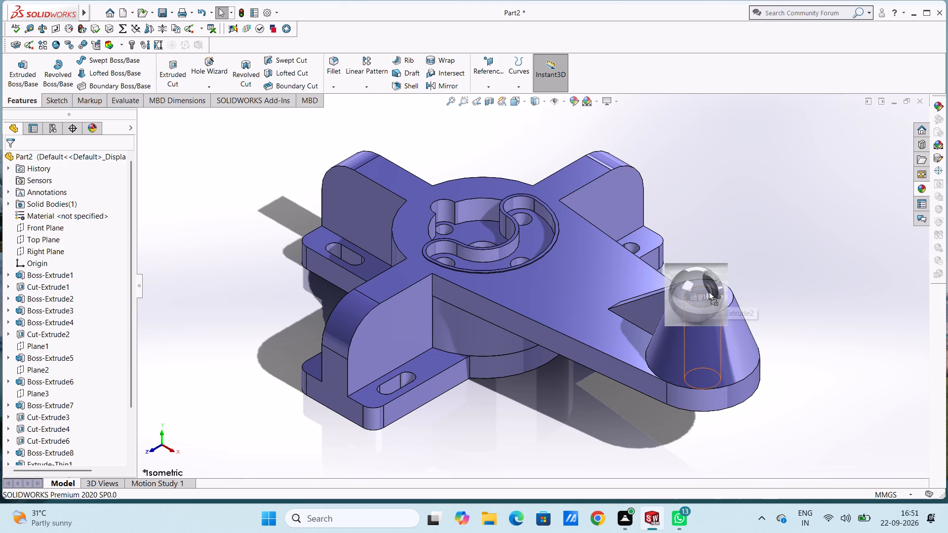
left_click_drag(709, 291, 708, 291)
left_click(705, 289)
Apply the chromium plate appearance to the hub-side rounded end face of the slot on the arm side of the front foot.
scroll(703, 289, "up", 3)
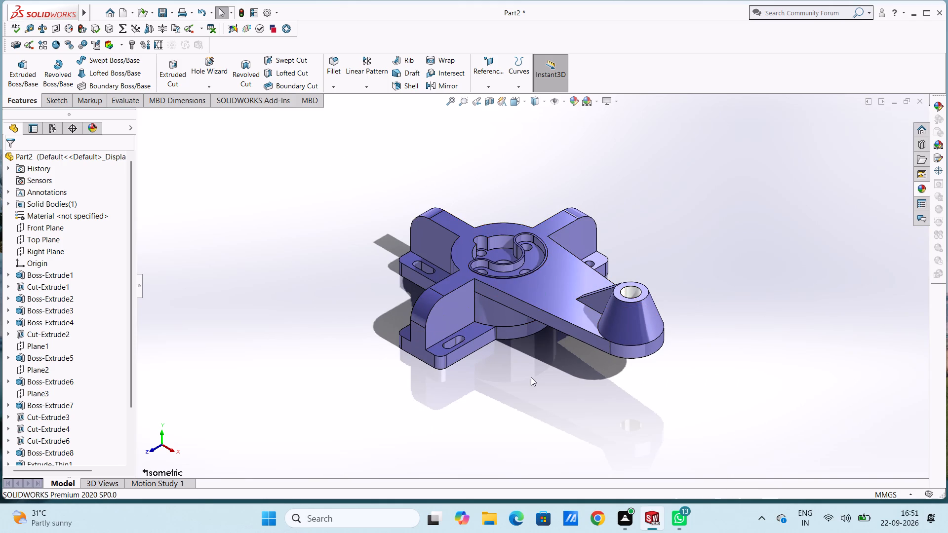
scroll(531, 379, "up", 1)
middle_click_drag(531, 379, 522, 241)
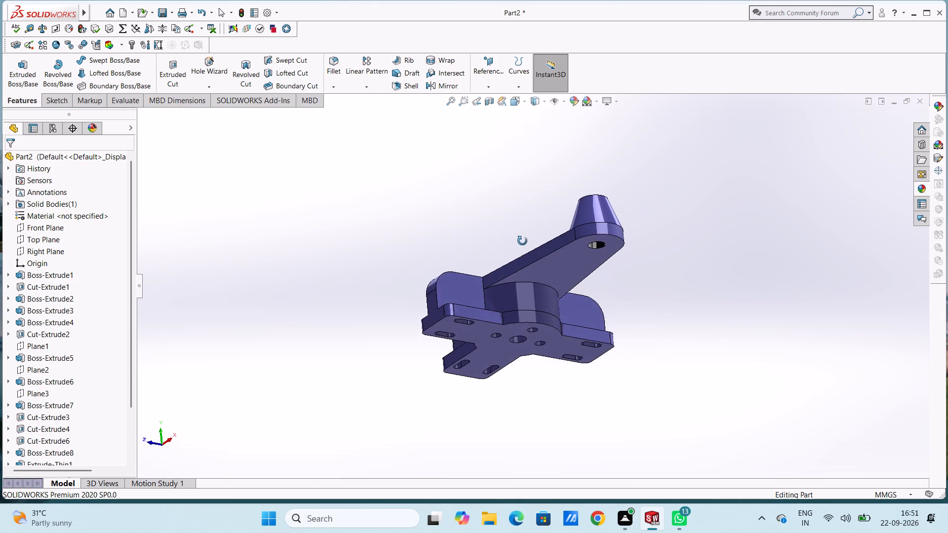
middle_click_drag(522, 241, 578, 379)
scroll(520, 374, "down", 1)
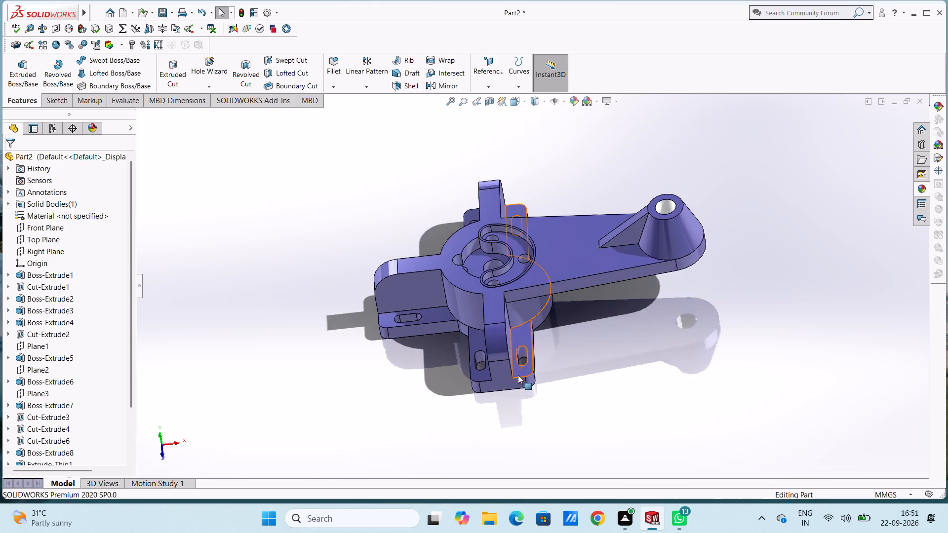
scroll(518, 375, "down", 2)
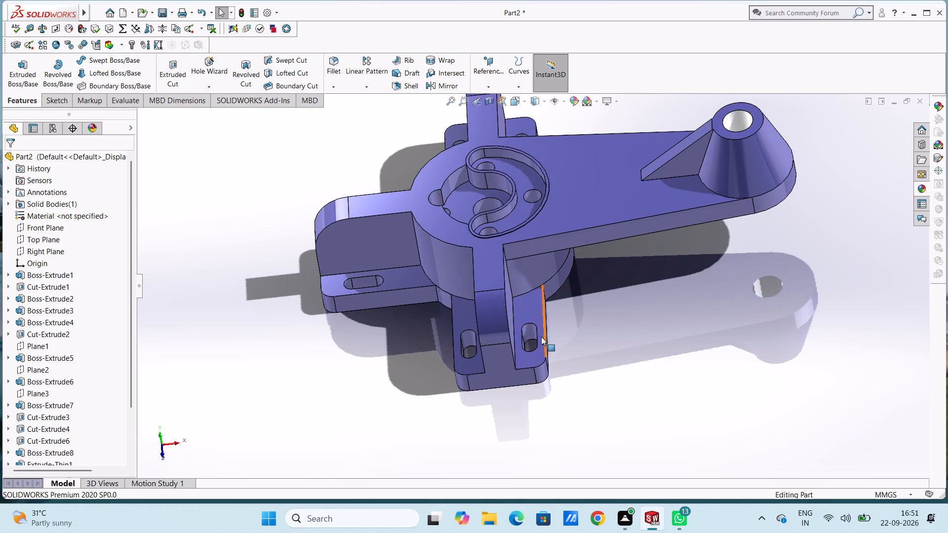
scroll(528, 342, "down", 4)
left_click(918, 187)
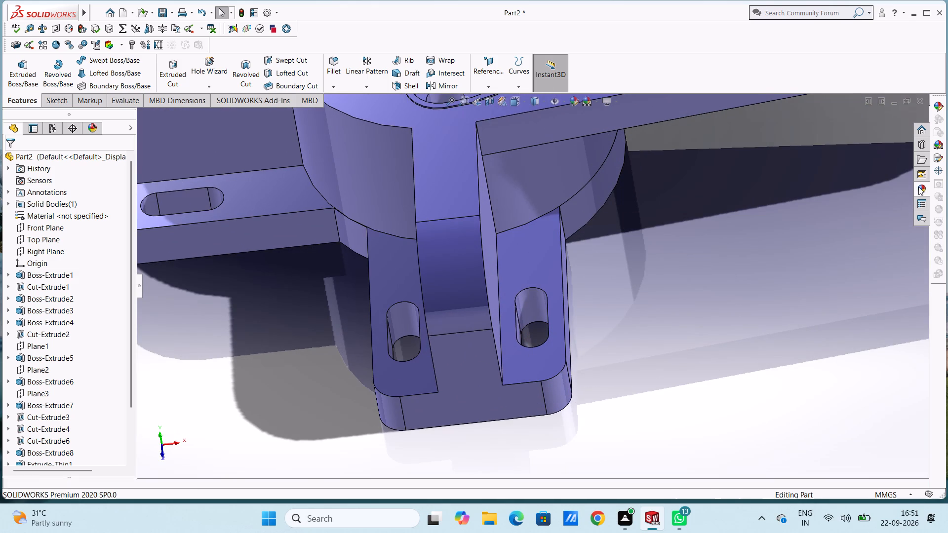
left_click_drag(846, 294, 532, 318)
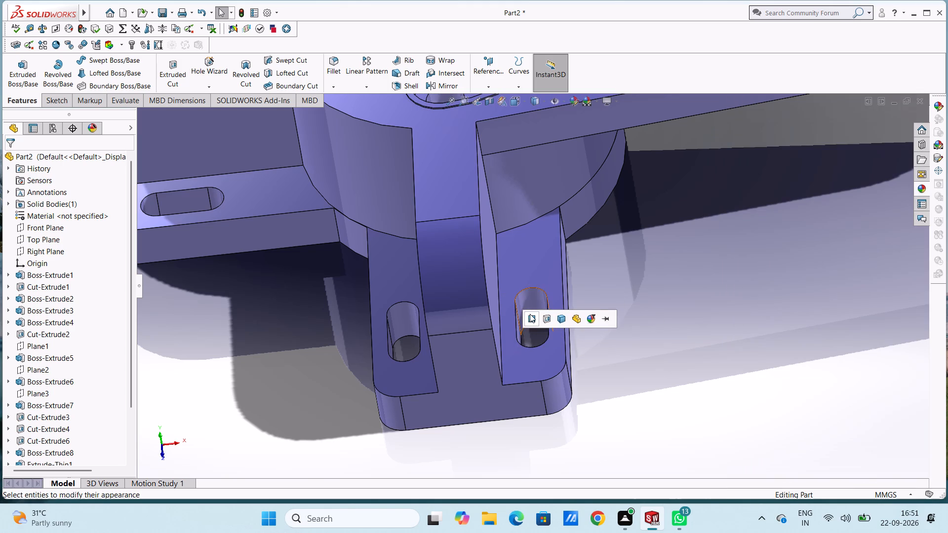
left_click(530, 314)
Apply the chromium plate appearance to the same slot's straight side face nearest the foot's central rib.
middle_click_drag(597, 298, 592, 346)
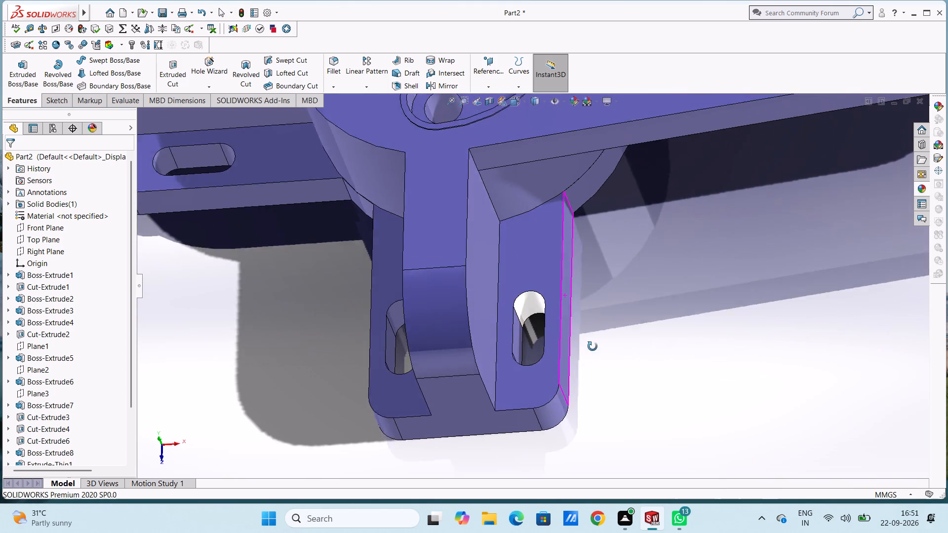
middle_click_drag(592, 346, 589, 364)
left_click(921, 187)
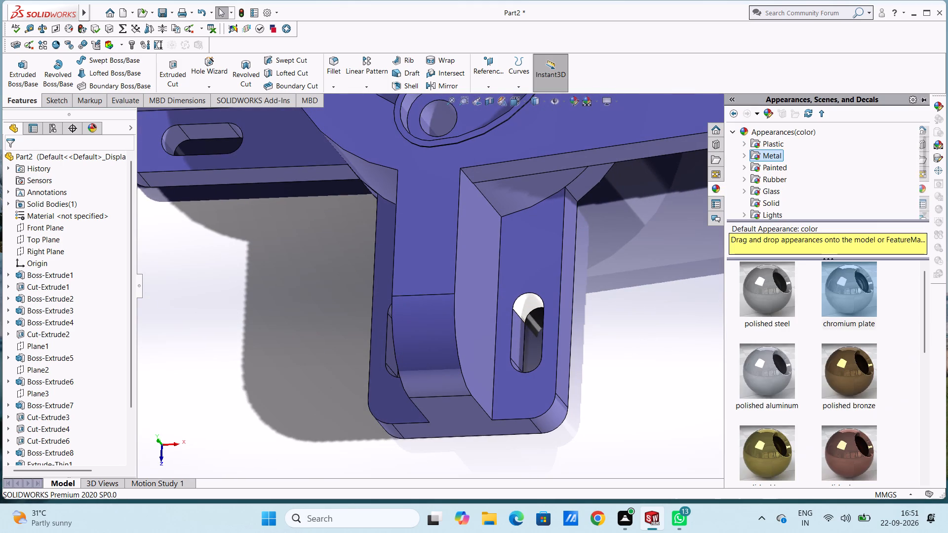
left_click_drag(859, 286, 513, 333)
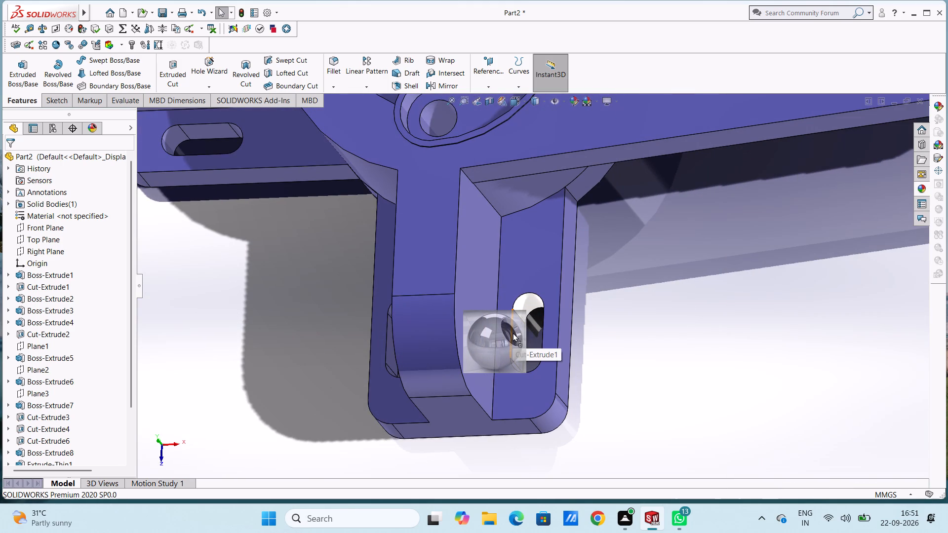
left_click_drag(513, 333, 517, 333)
left_click(516, 333)
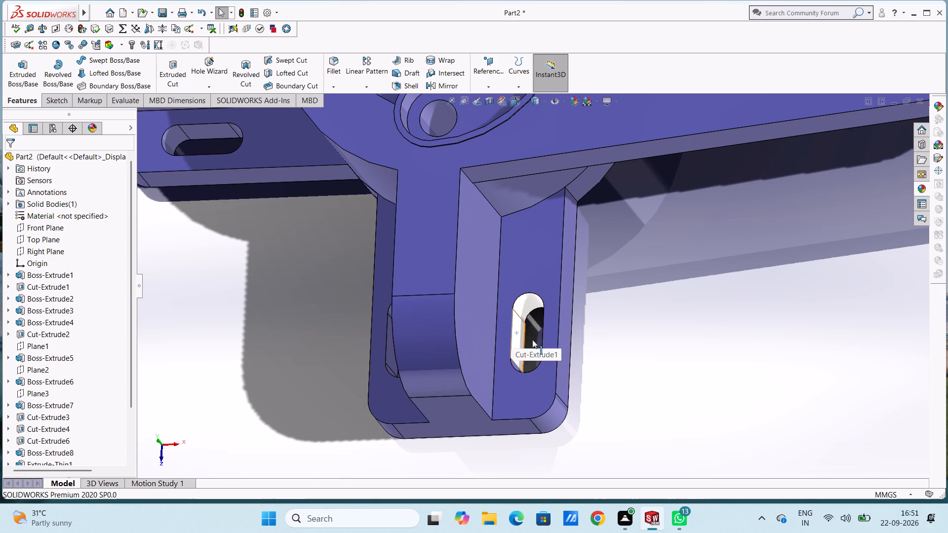
Apply the chromium plate appearance to the outer rounded end face of the same slot.
middle_click_drag(543, 325, 540, 348)
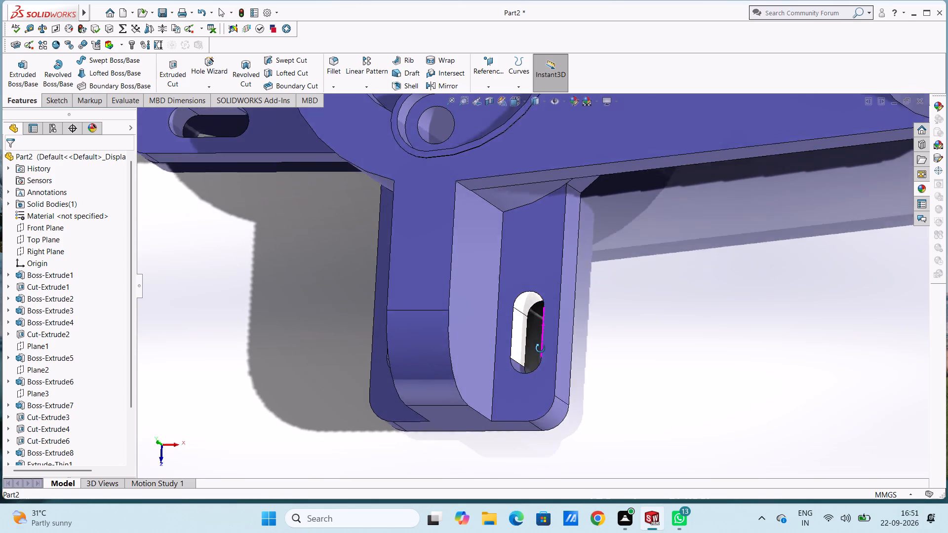
middle_click_drag(540, 348, 538, 387)
scroll(530, 371, "down", 5)
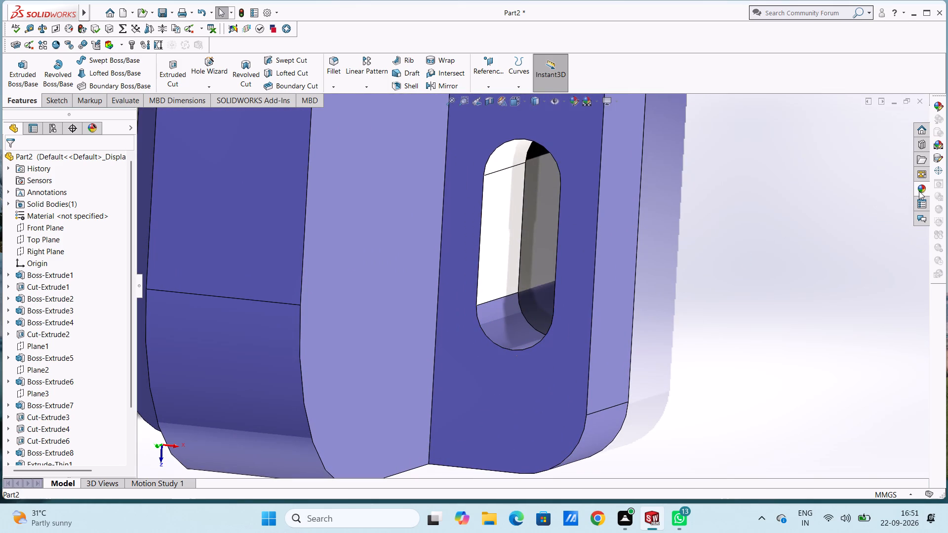
left_click(919, 190)
left_click_drag(856, 287, 512, 321)
left_click(509, 321)
Apply the chromium plate appearance to the remaining straight side face of the same slot.
middle_click_drag(515, 274, 548, 265)
left_click(919, 188)
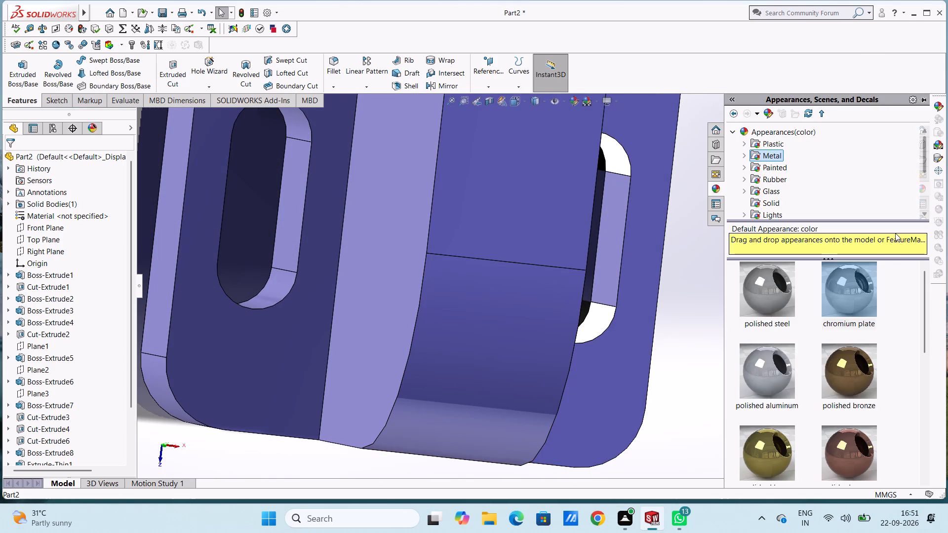
left_click_drag(856, 294, 601, 261)
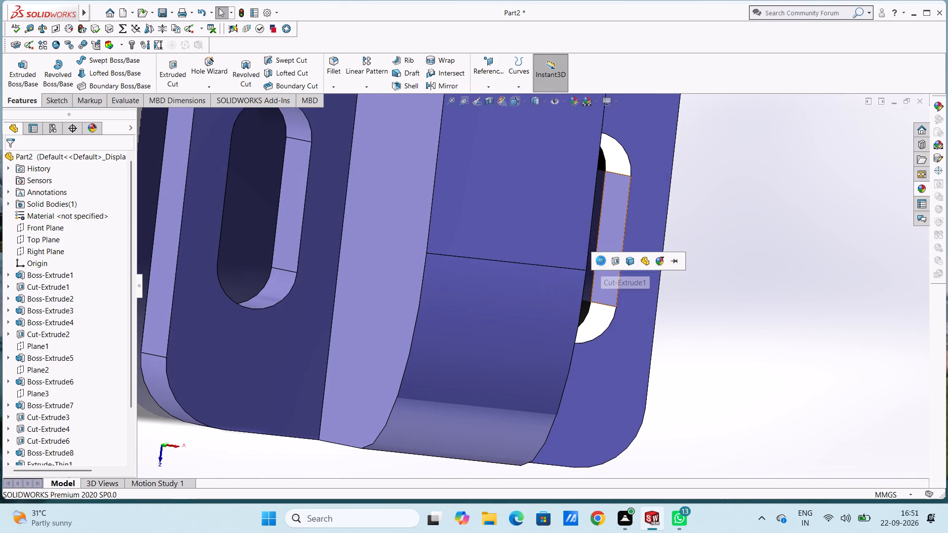
left_click(600, 261)
Apply the chromium plate appearance to the hub-side rounded end face of the front foot's slot on the side away from the arm.
scroll(600, 261, "up", 3)
middle_click_drag(600, 261, 588, 258)
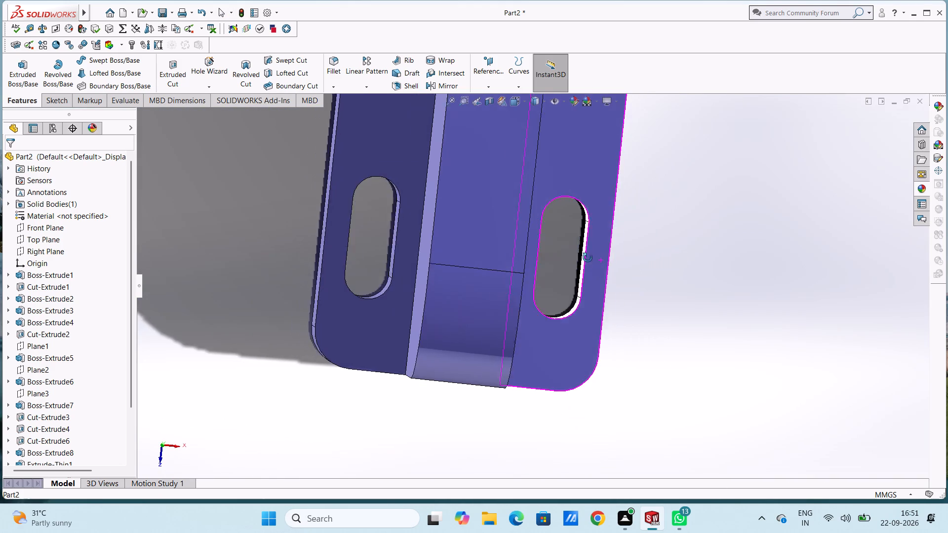
middle_click_drag(588, 258, 609, 242)
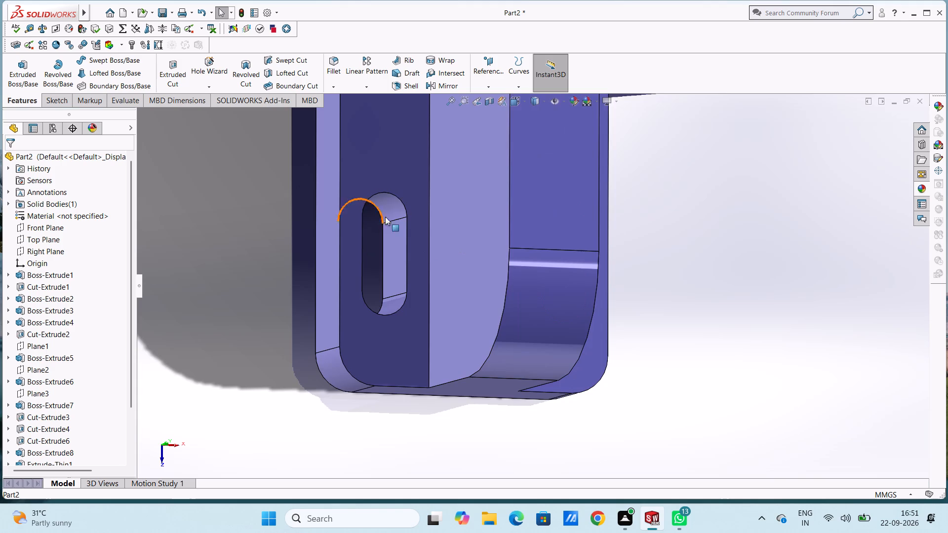
scroll(389, 211, "down", 5)
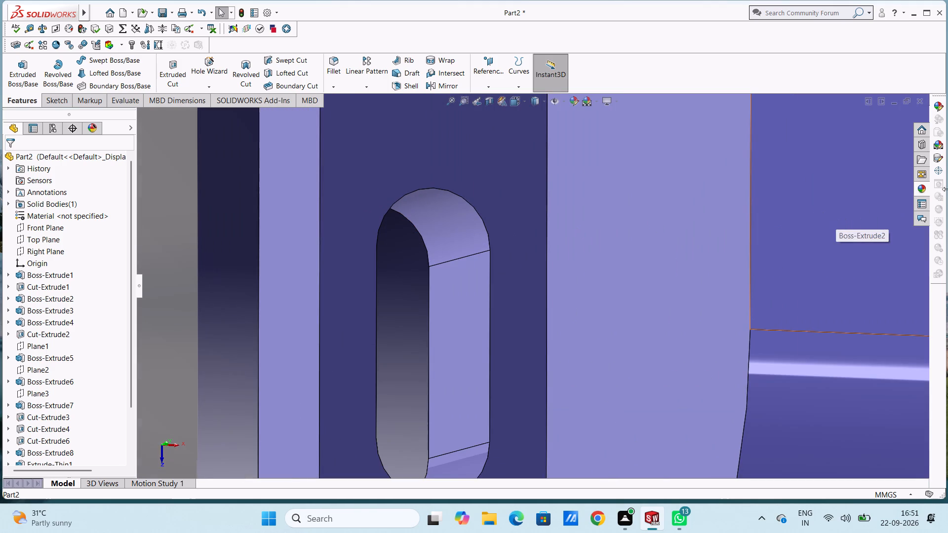
left_click(919, 186)
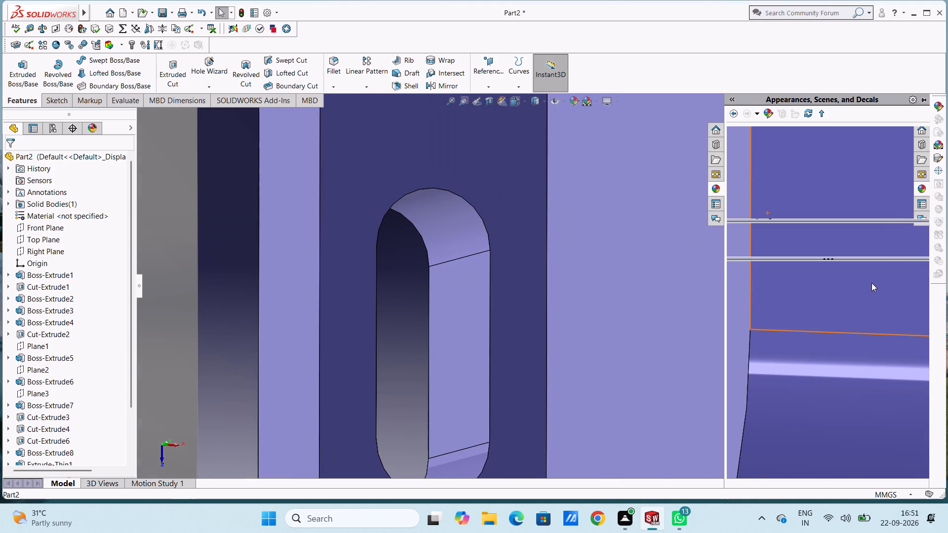
left_click_drag(871, 283, 469, 216)
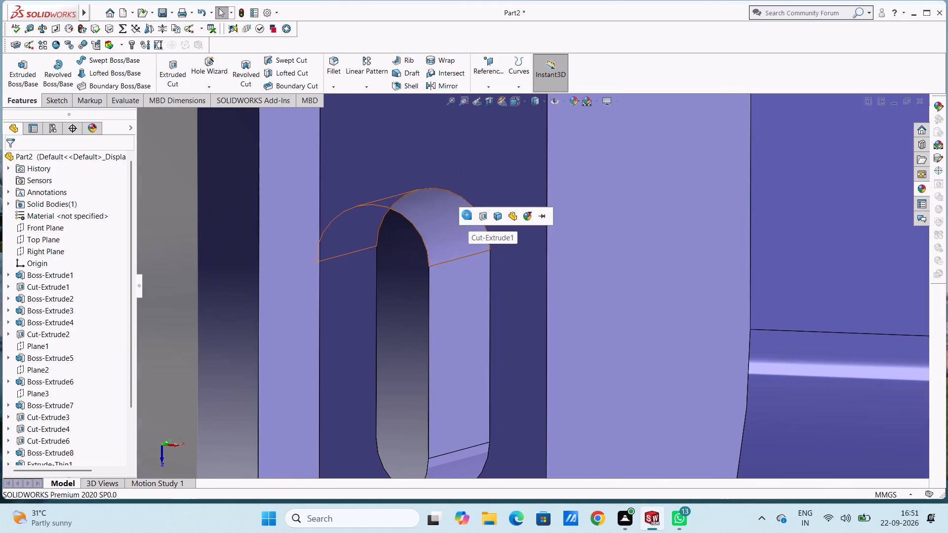
left_click(466, 215)
Apply the chromium plate appearance to the same slot's straight side face nearest the foot's central rib.
left_click(925, 188)
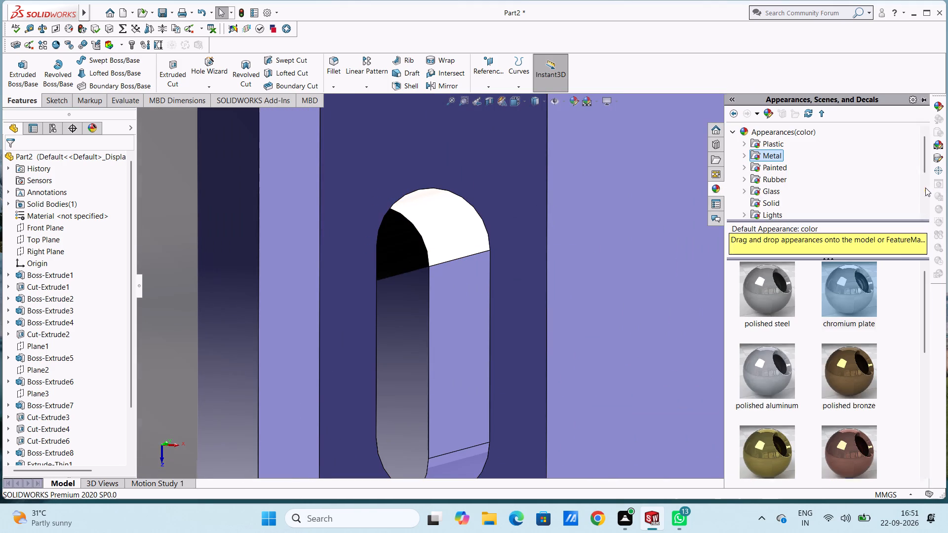
left_click_drag(859, 285, 465, 339)
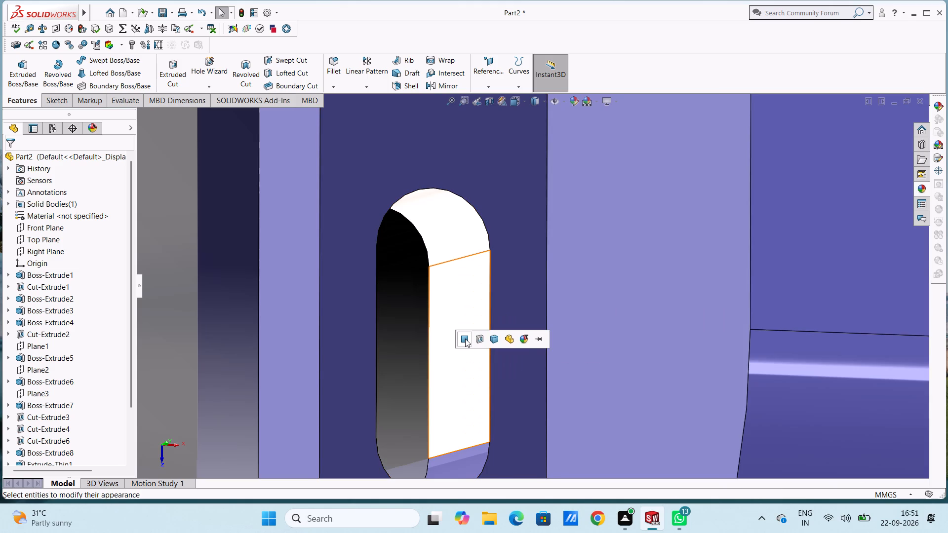
left_click(465, 339)
Apply the chromium plate appearance to the whole slot cut feature, Cut-Extrude1, instead of a single face.
left_click(923, 190)
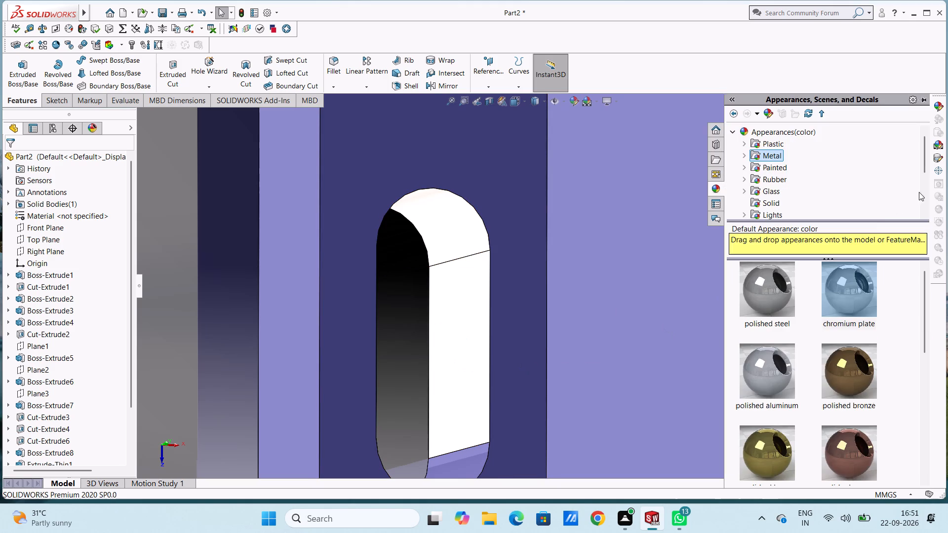
left_click_drag(858, 279, 414, 457)
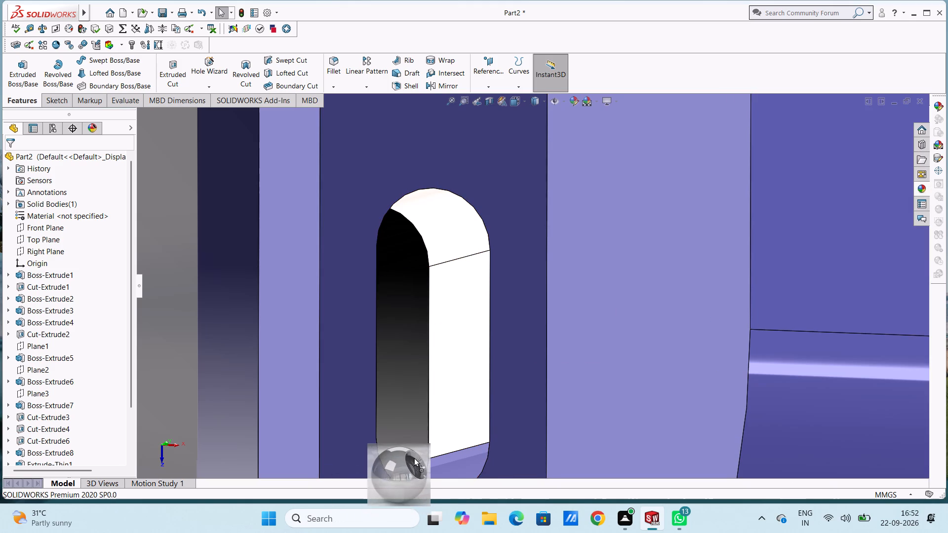
left_click_drag(414, 457, 489, 440)
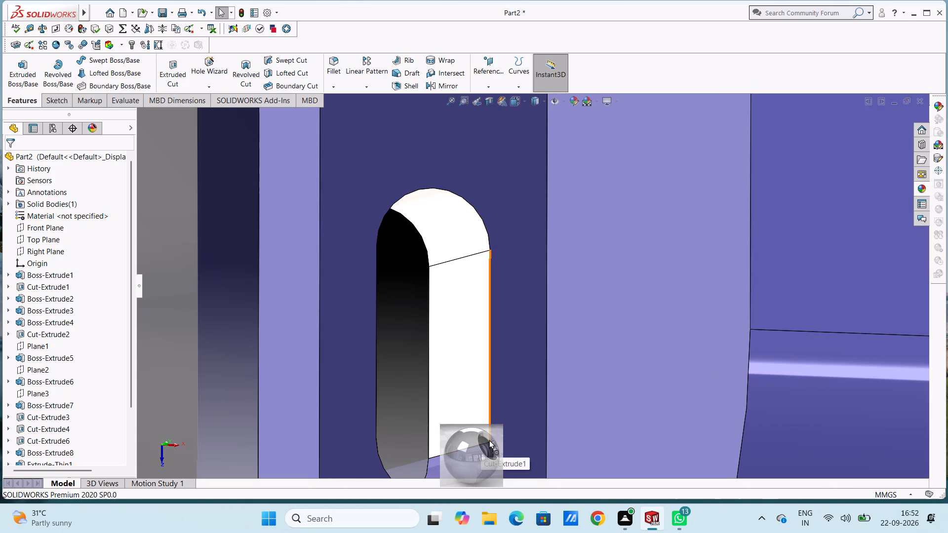
left_click_drag(489, 440, 474, 442)
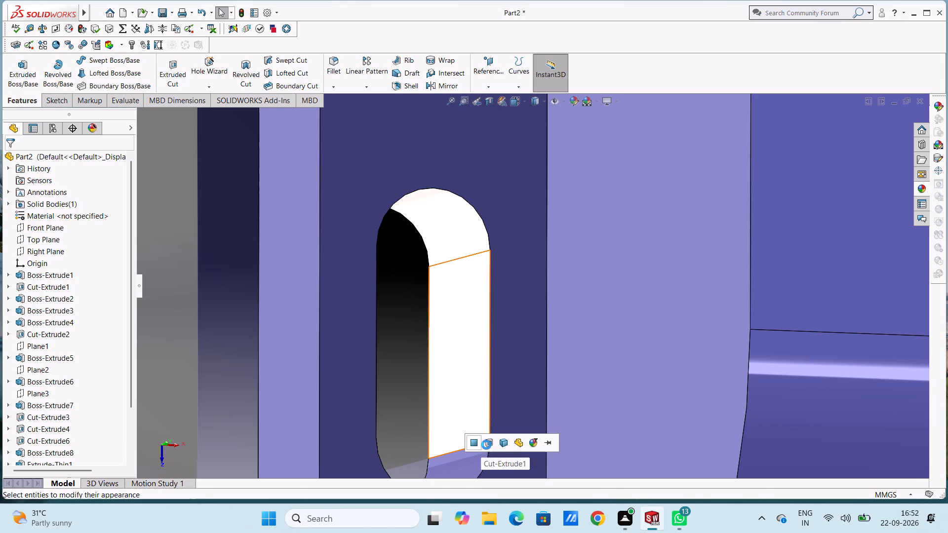
left_click(488, 444)
Examine the slots on all three feet and the hub from several angles to check the applied appearance.
scroll(486, 443, "up", 3)
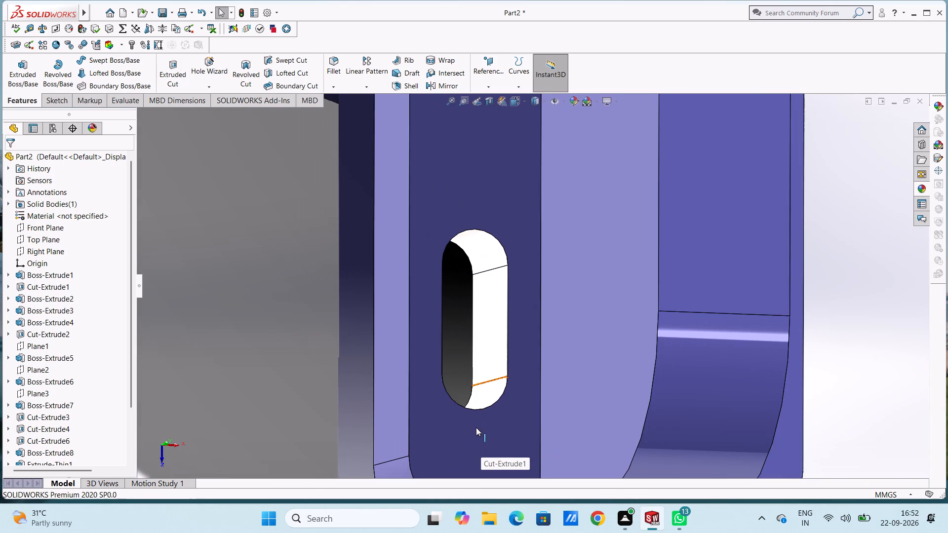
scroll(477, 349, "up", 4)
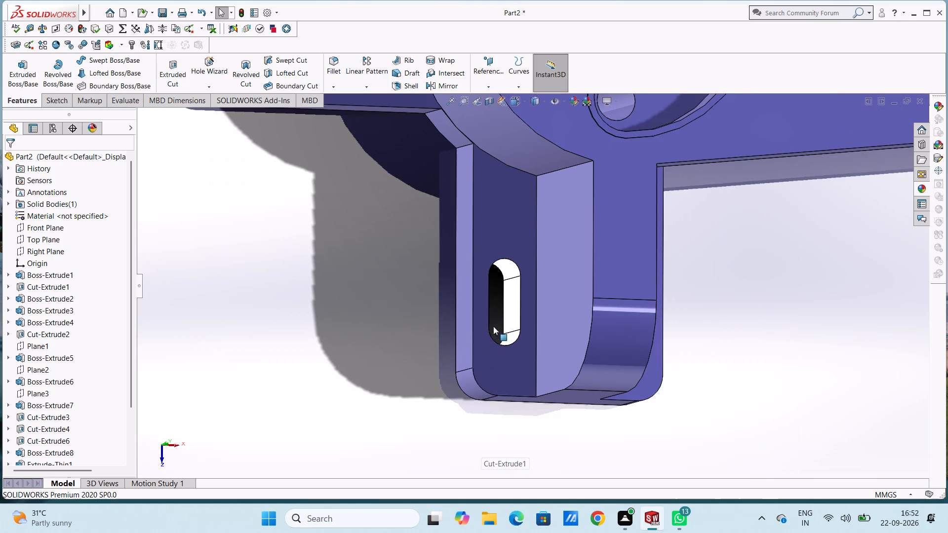
middle_click_drag(500, 322, 470, 334)
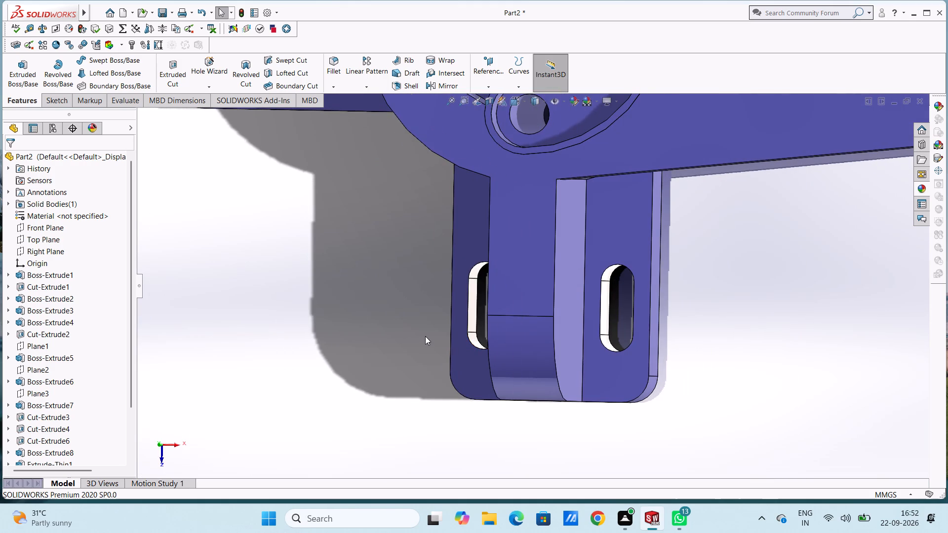
middle_click_drag(422, 341, 431, 361)
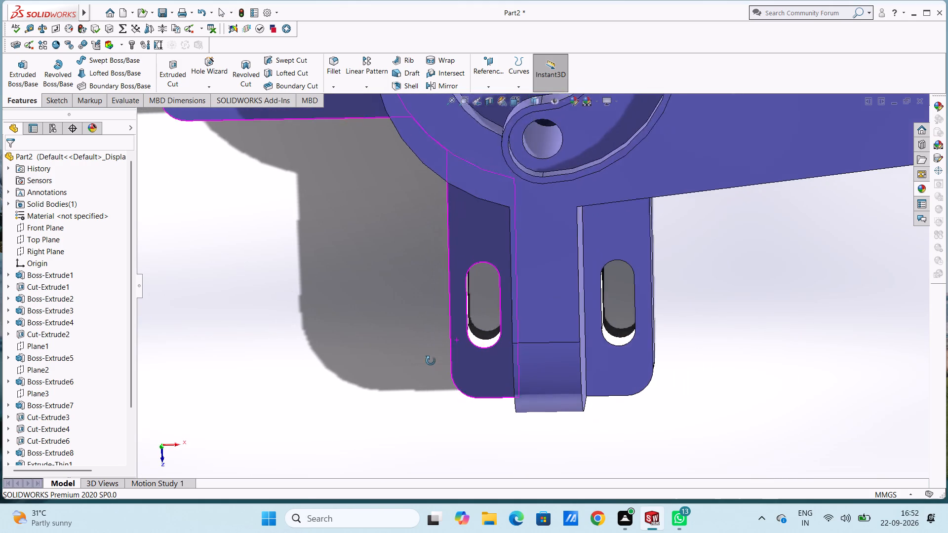
middle_click_drag(431, 361, 443, 295)
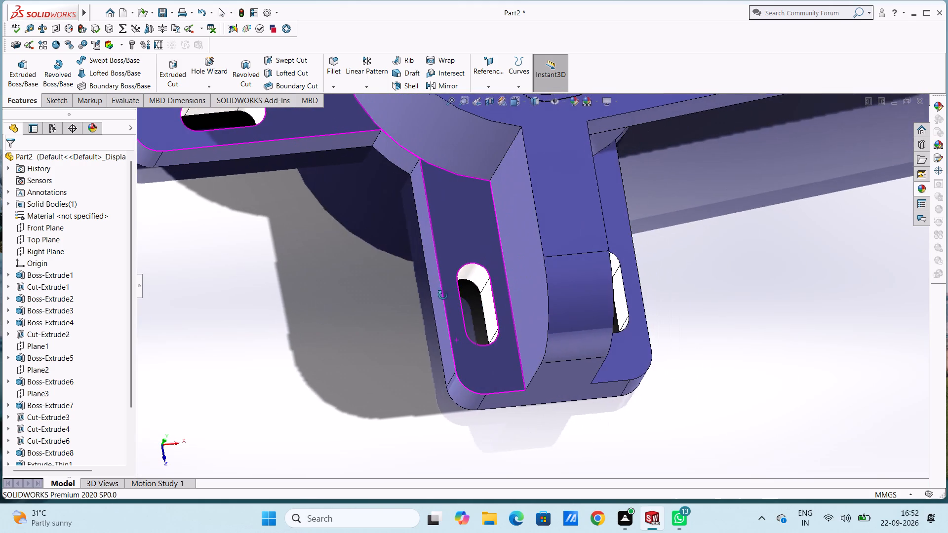
middle_click_drag(443, 295, 419, 317)
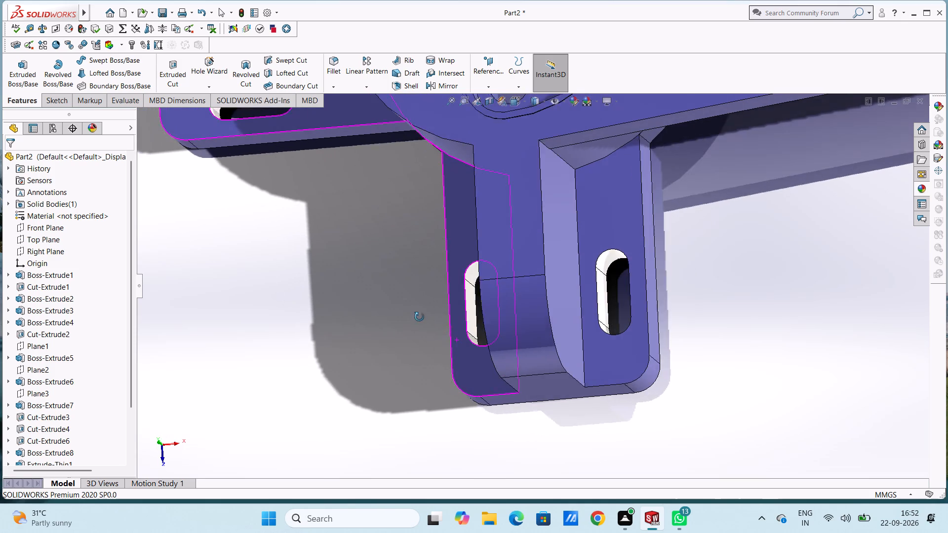
middle_click_drag(419, 317, 435, 329)
scroll(435, 329, "up", 6)
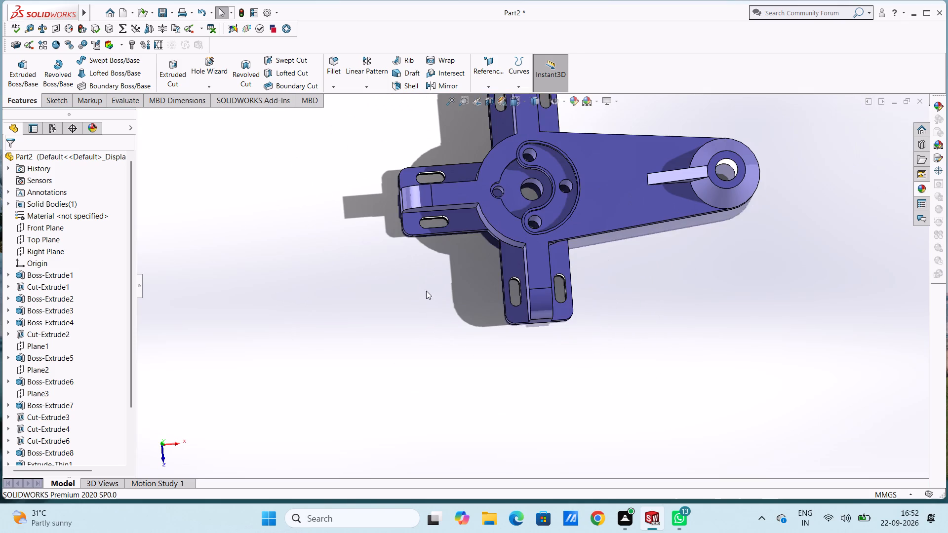
middle_click_drag(437, 271, 400, 292)
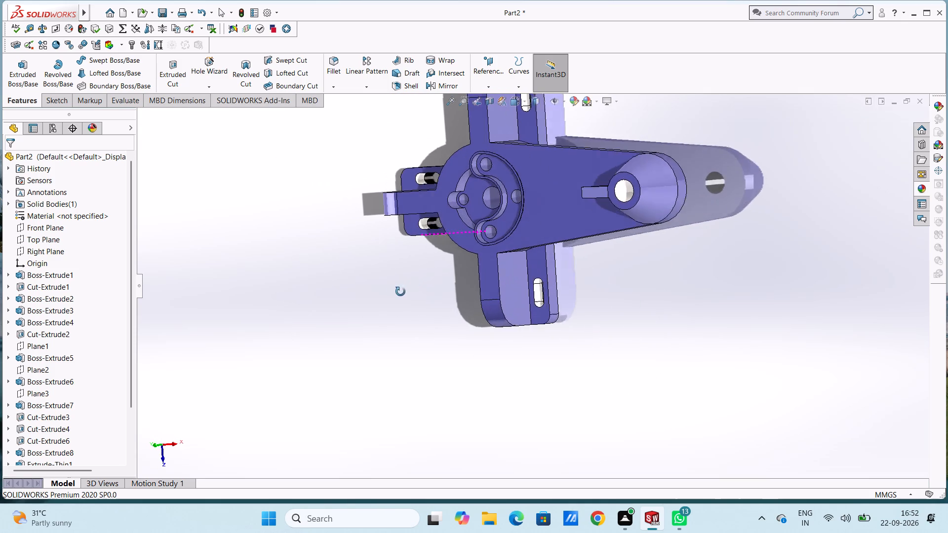
middle_click_drag(400, 292, 434, 356)
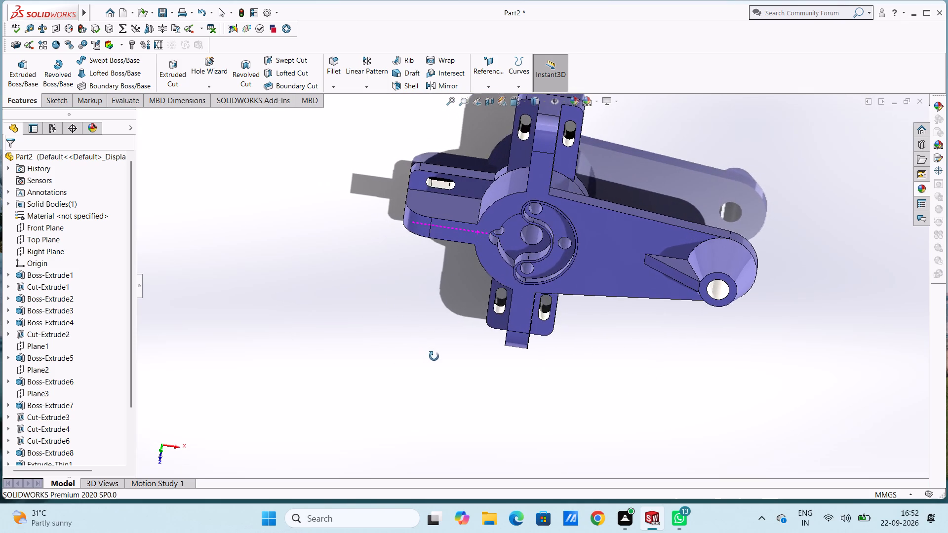
middle_click_drag(434, 356, 434, 356)
middle_click(439, 351)
middle_click_drag(452, 291, 472, 278)
middle_click_drag(446, 325, 444, 284)
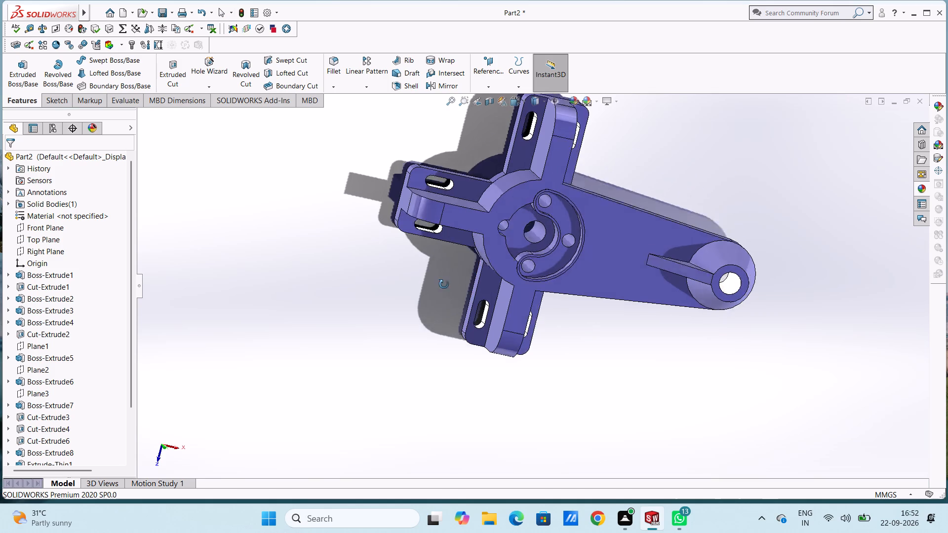
middle_click_drag(444, 284, 436, 269)
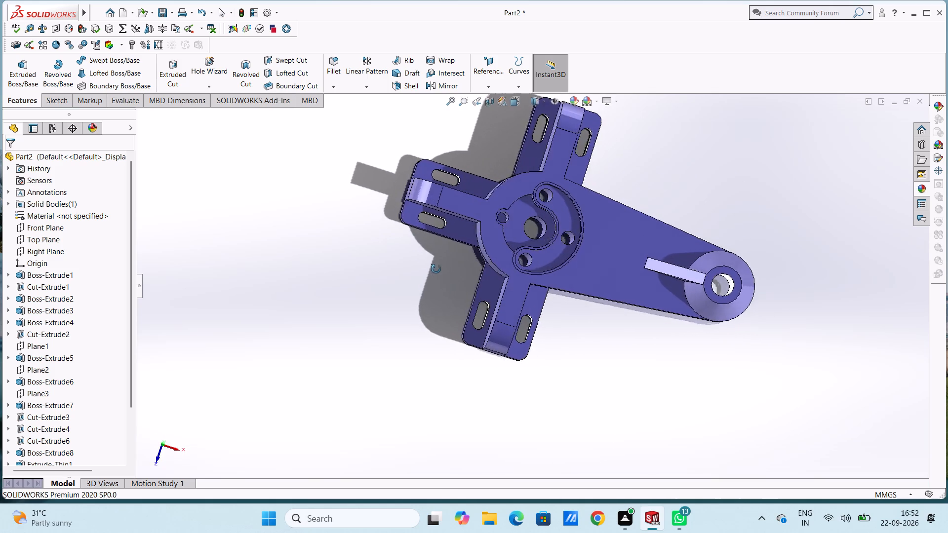
middle_click_drag(436, 269, 442, 286)
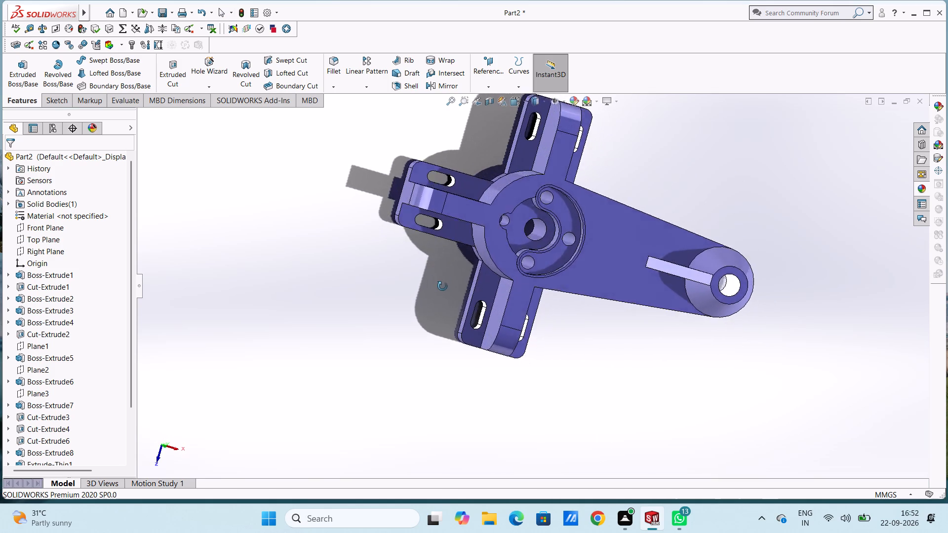
middle_click_drag(442, 286, 436, 265)
Apply the chromium plate appearance to the wall face of the small hole on the arm side of the hub's curved recess.
scroll(516, 238, "down", 3)
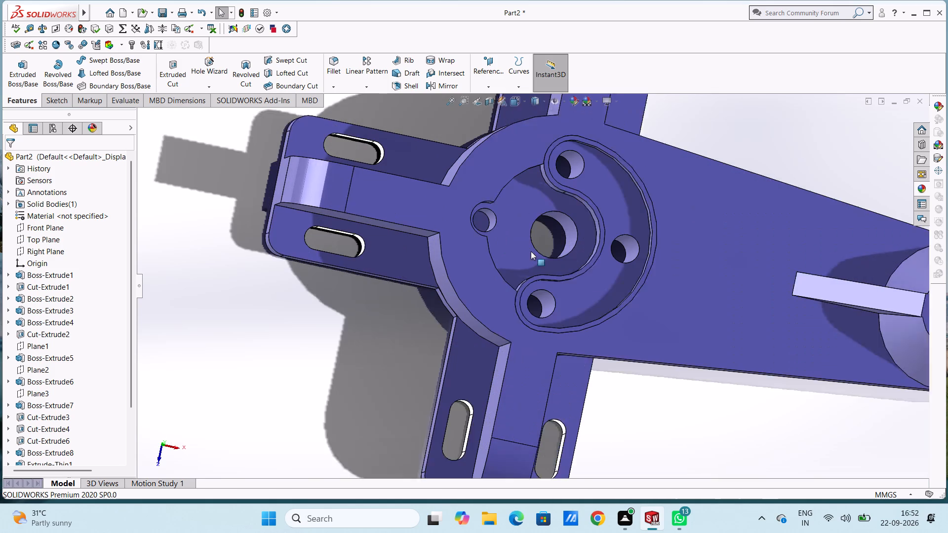
scroll(531, 251, "down", 2)
middle_click_drag(653, 233, 633, 205)
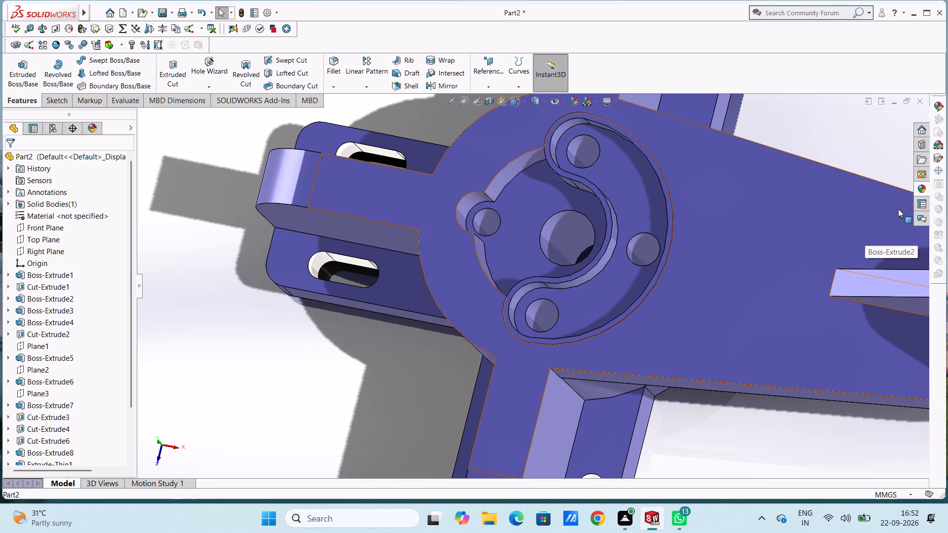
left_click(920, 189)
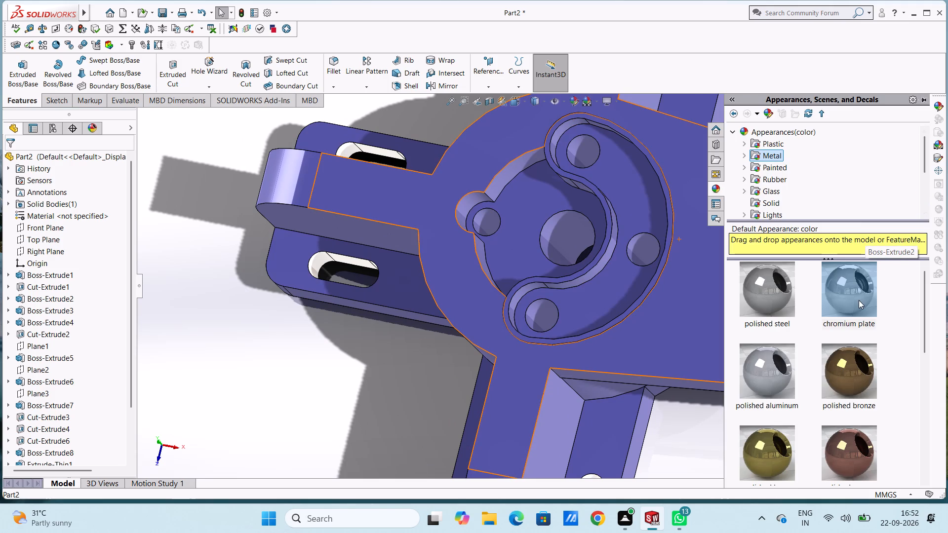
left_click_drag(859, 300, 651, 250)
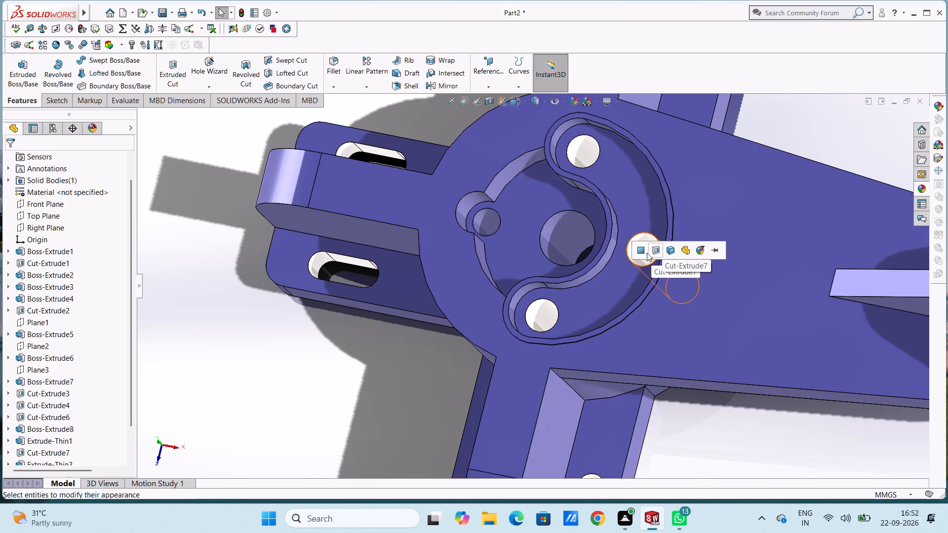
left_click(638, 252)
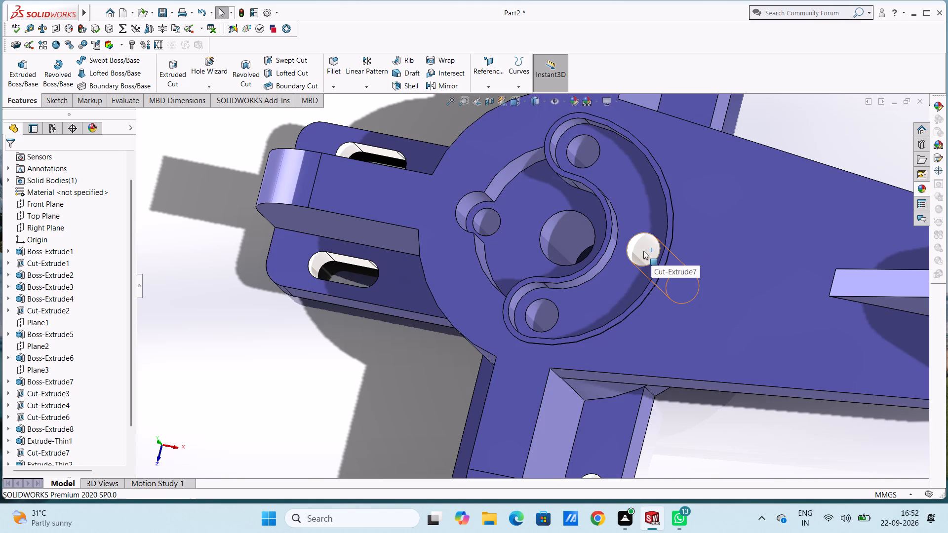
Apply the chromium plate appearance to the small hole at the rear rounded end of the hub's curved recess.
scroll(646, 226, "up", 3)
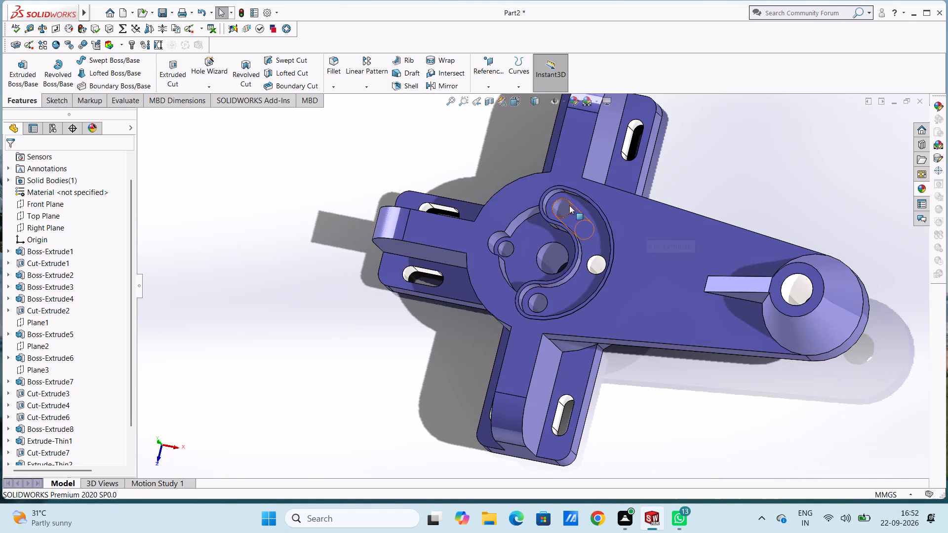
scroll(553, 196, "down", 4)
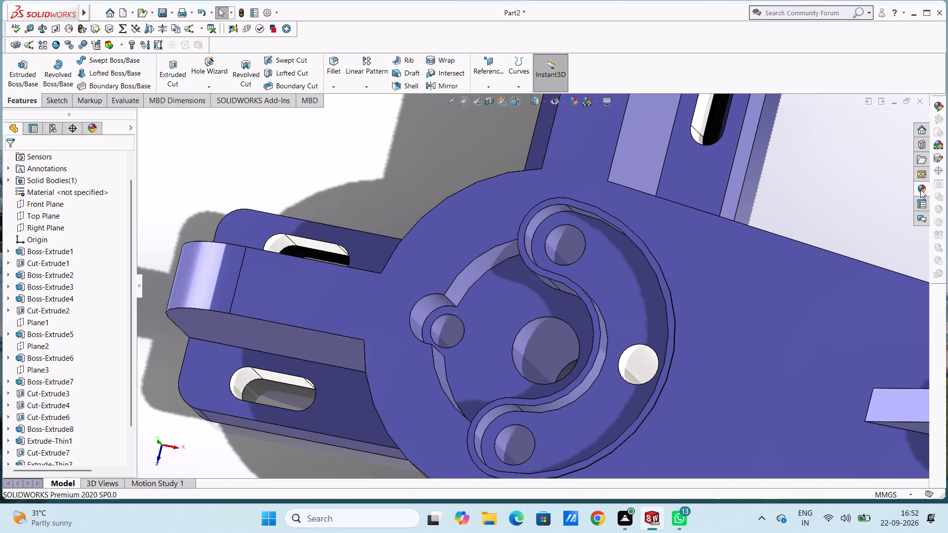
left_click(920, 190)
left_click_drag(850, 288, 557, 246)
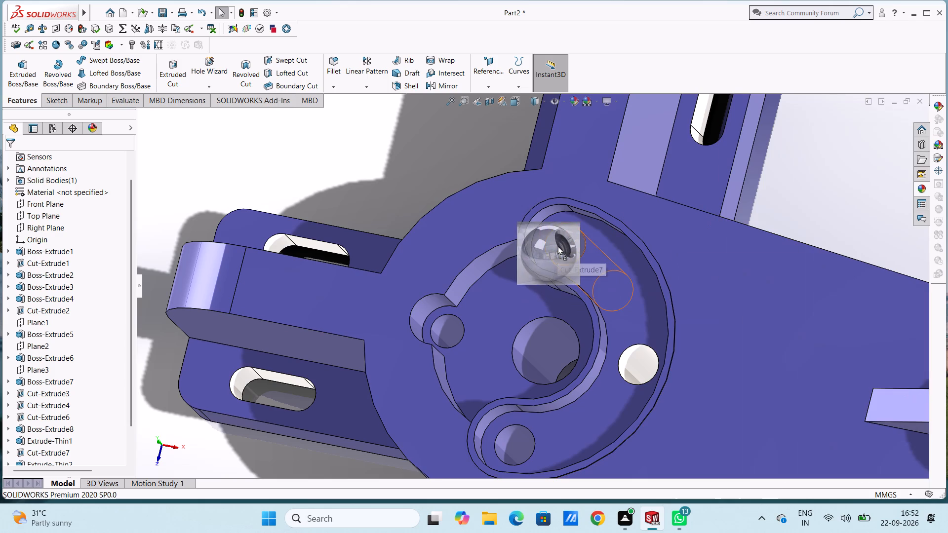
left_click_drag(557, 246, 558, 245)
left_click(558, 245)
Apply the chromium plate appearance to the wall face of the small hole at the front rounded end of the hub's curved recess.
scroll(558, 245, "up", 4)
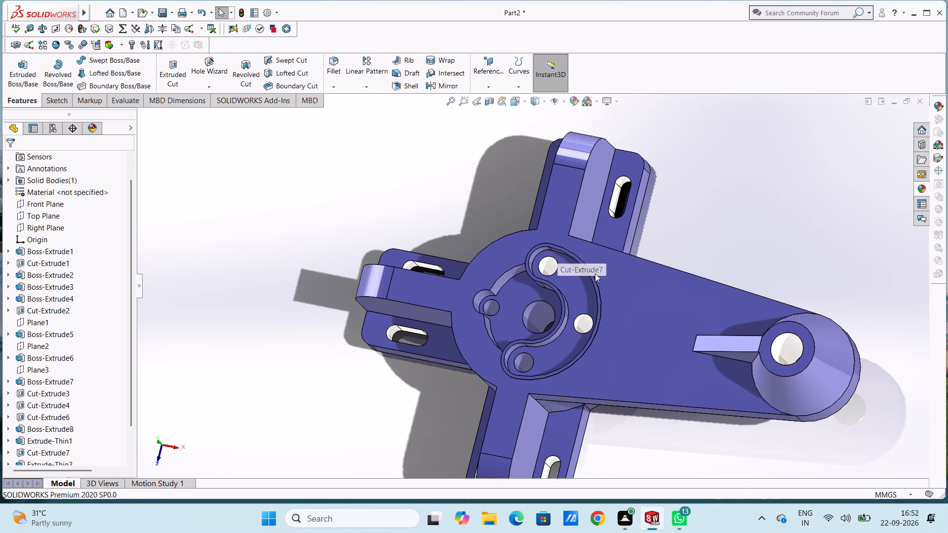
scroll(562, 400, "down", 4)
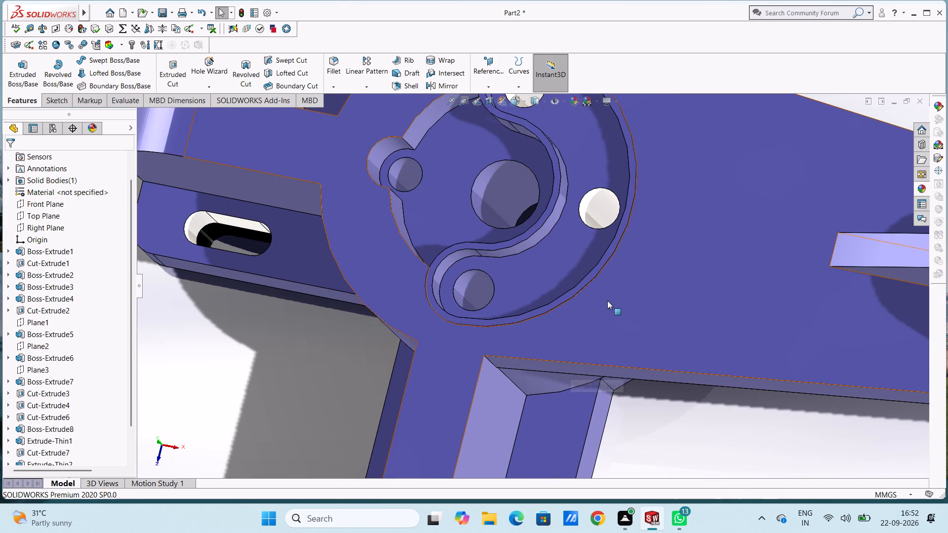
scroll(458, 272, "down", 4)
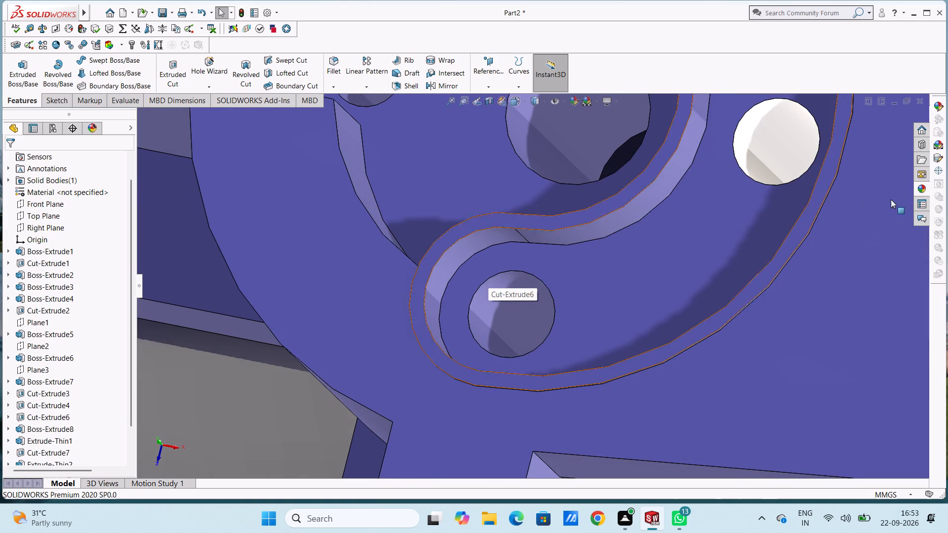
left_click(920, 187)
left_click_drag(852, 289, 760, 291)
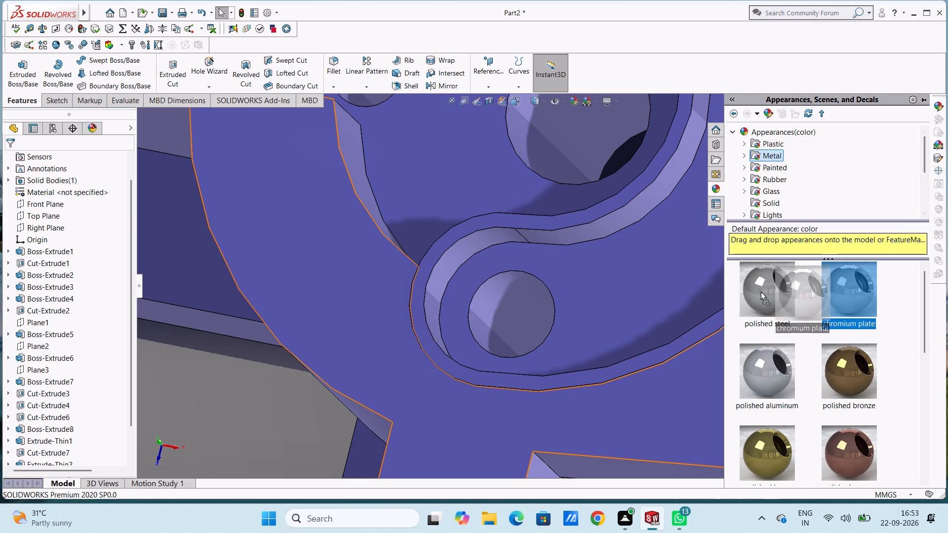
left_click_drag(760, 291, 490, 305)
left_click(490, 305)
Apply the chromium plate appearance to the wall face of the large central hole in the hub.
scroll(490, 305, "up", 4)
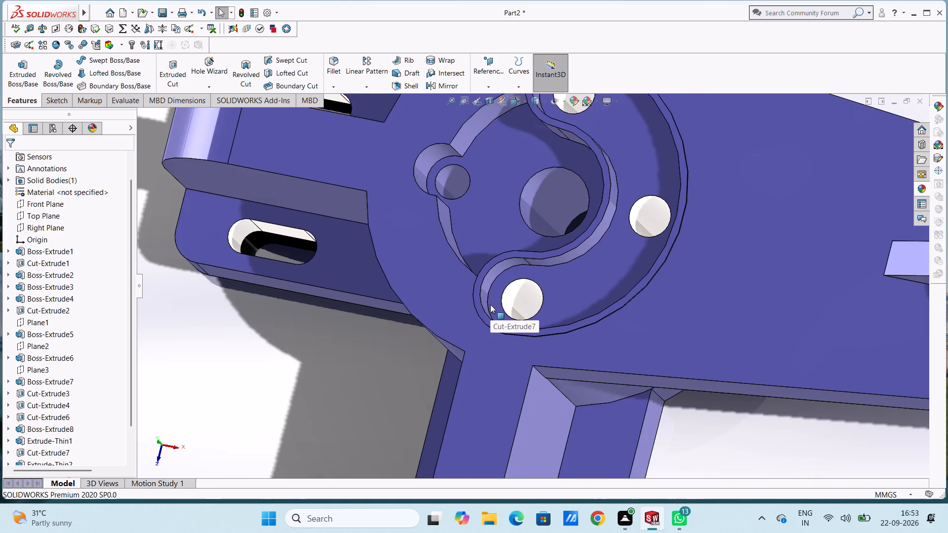
scroll(490, 305, "up", 4)
scroll(519, 236, "down", 10)
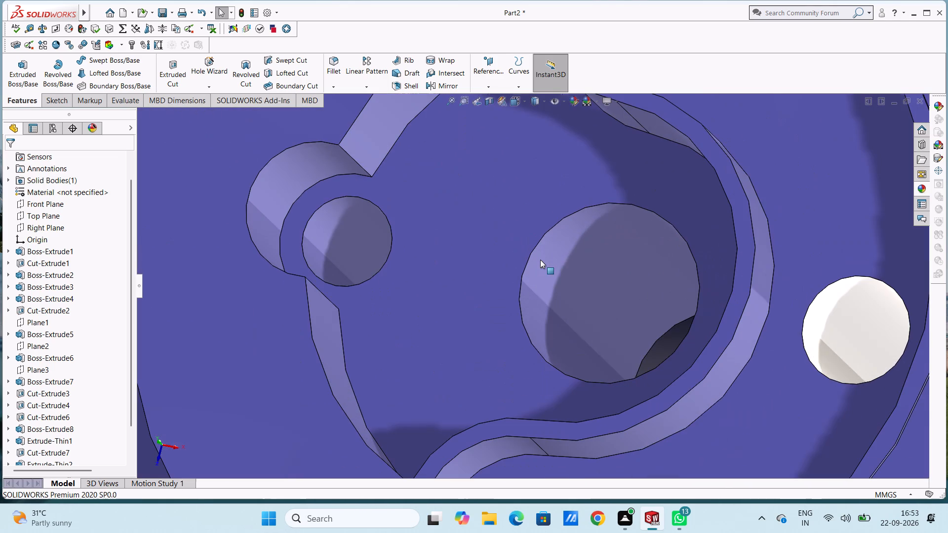
left_click(914, 190)
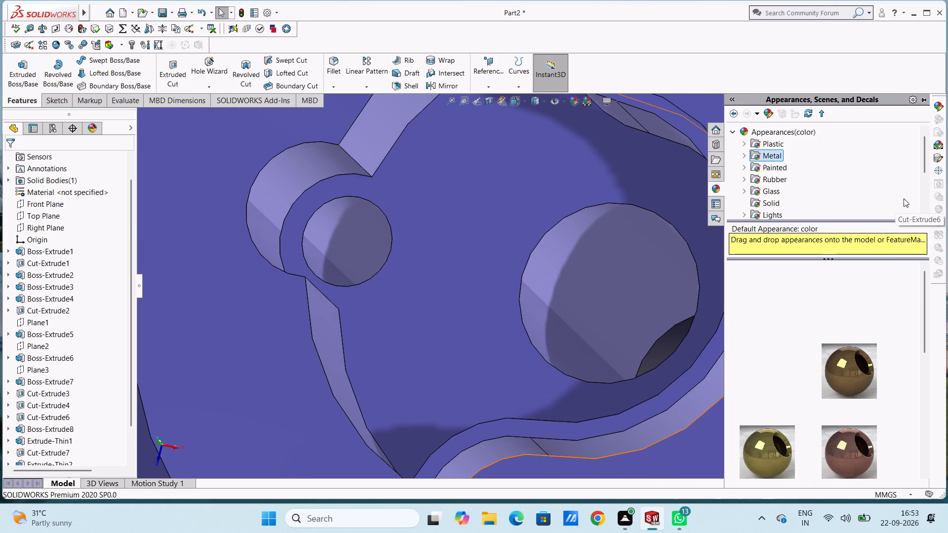
left_click_drag(858, 282, 531, 292)
left_click(531, 292)
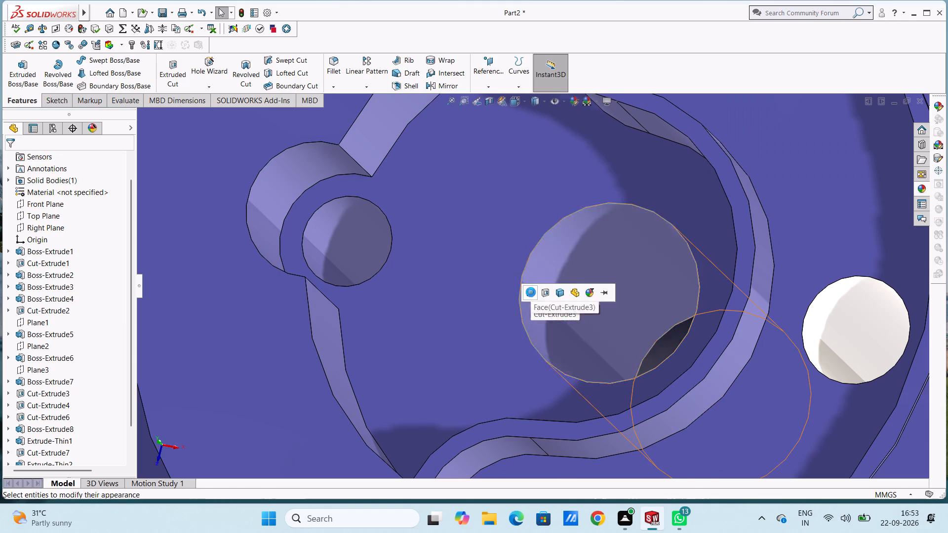
Apply the chromium plate appearance to the wall face of the small hole in the hub's round notch, opposite the arm.
scroll(531, 292, "up", 9)
scroll(491, 276, "down", 9)
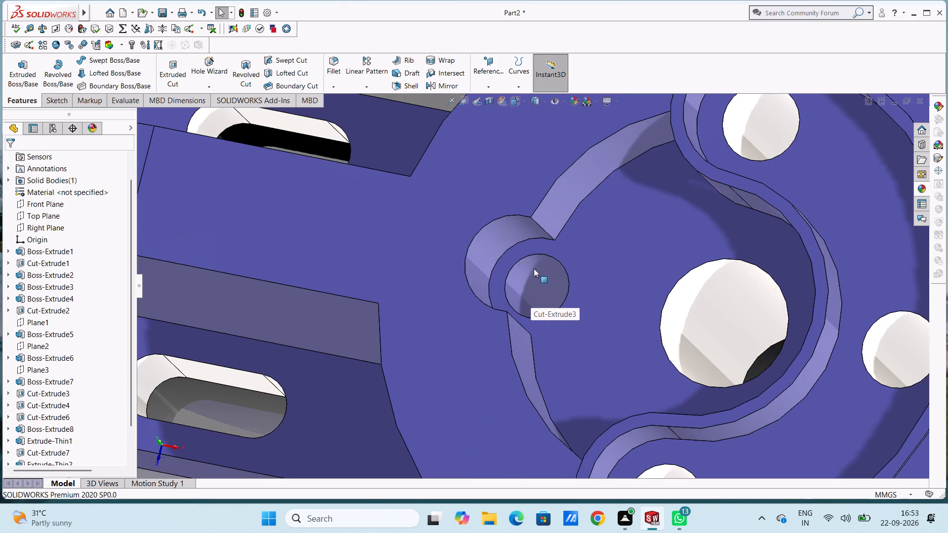
left_click(923, 190)
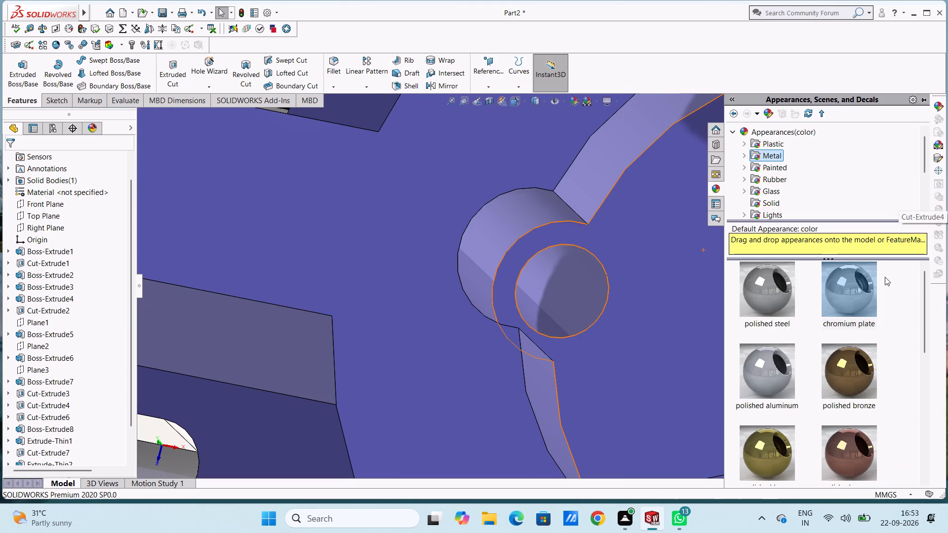
left_click_drag(851, 286, 536, 287)
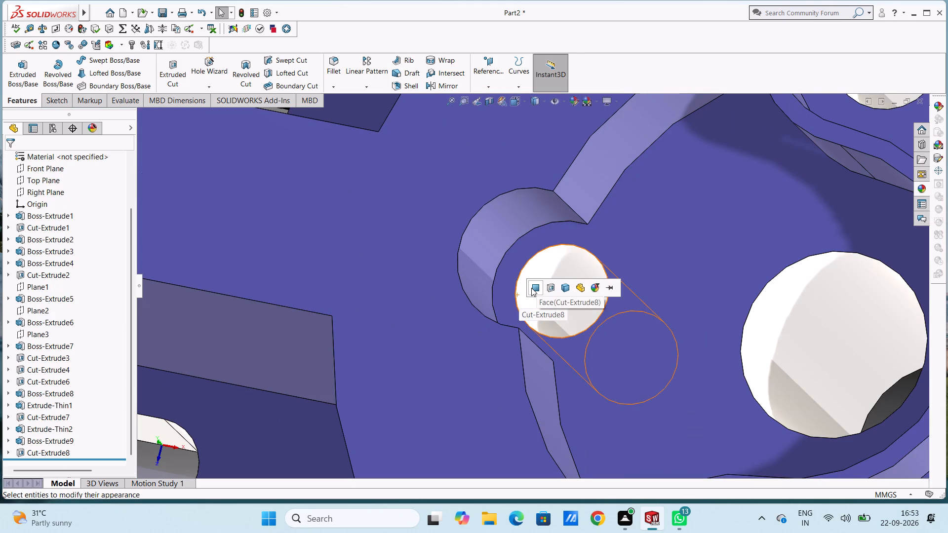
left_click(531, 288)
Apply the chromium plate appearance to the curved wall face of the round notch surrounding that small hole.
left_click(919, 189)
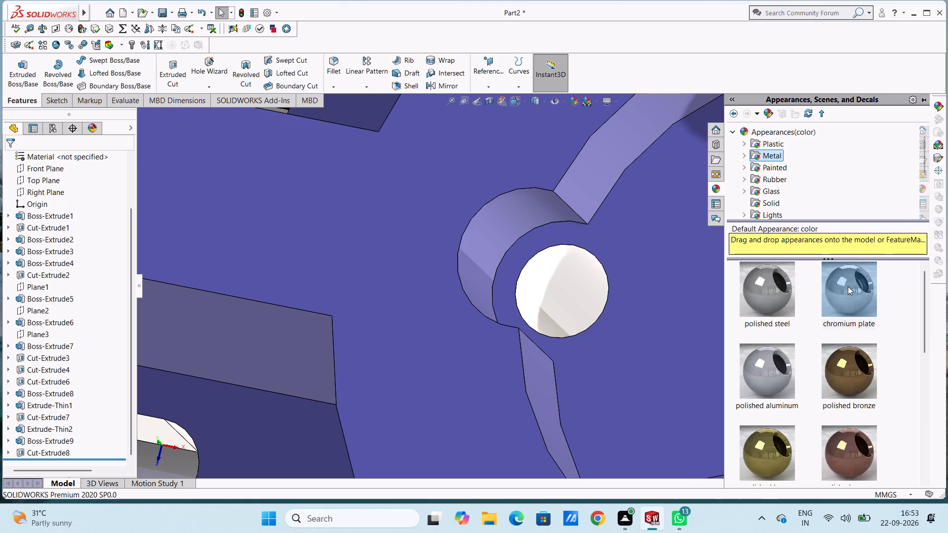
left_click_drag(848, 288, 476, 263)
left_click(476, 263)
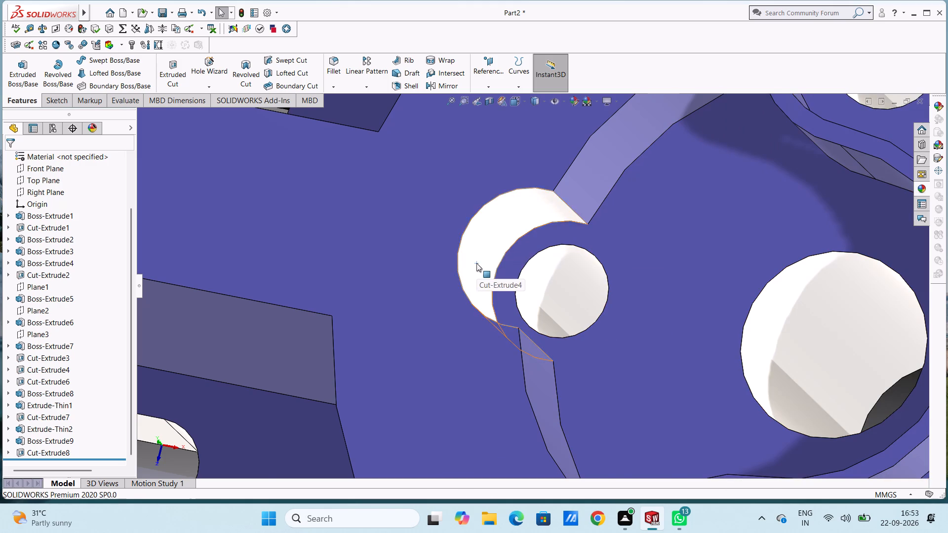
Examine the whole bracket from the front, sides and back to check the chromium plate holes, notch and slots.
scroll(476, 263, "up", 8)
middle_click_drag(493, 265, 499, 312)
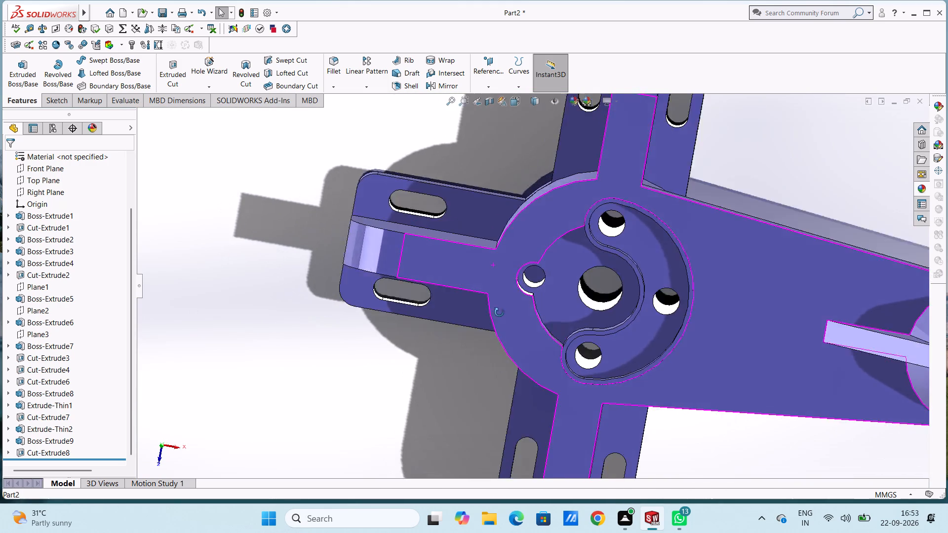
middle_click_drag(499, 312, 503, 278)
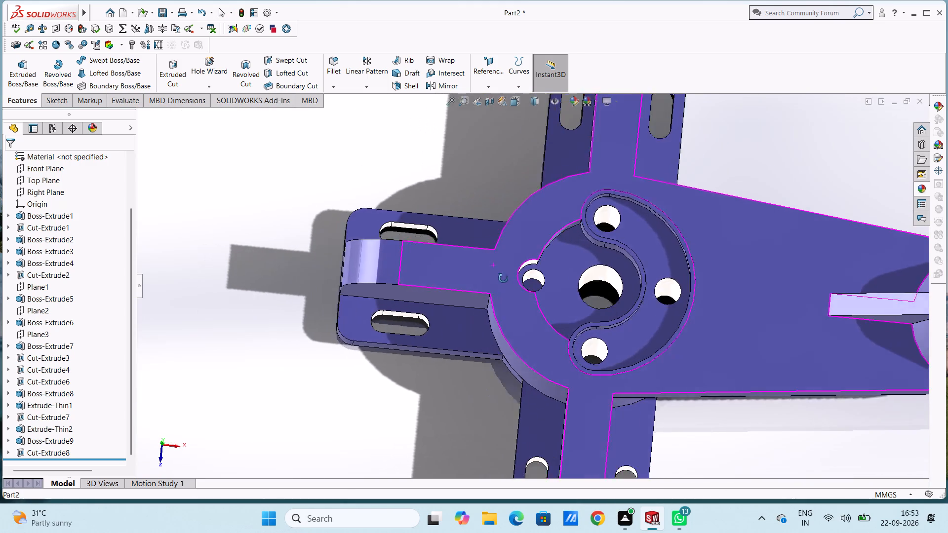
middle_click_drag(503, 278, 501, 279)
scroll(476, 333, "up", 3)
middle_click_drag(471, 335, 405, 325)
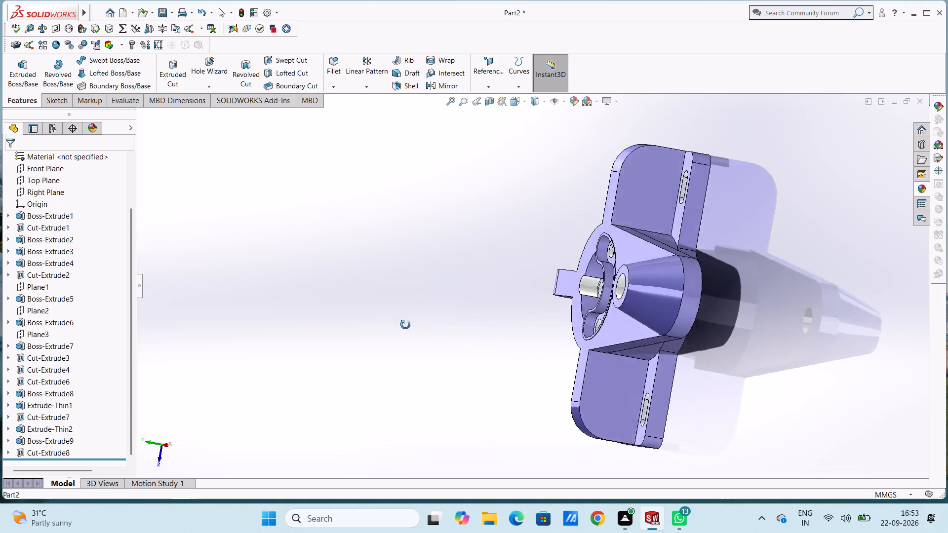
middle_click_drag(405, 325, 371, 329)
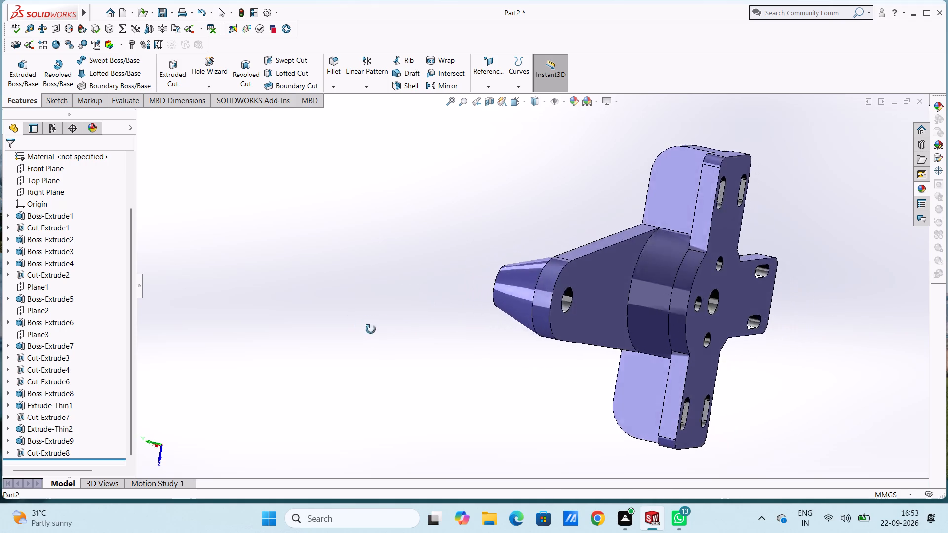
middle_click_drag(371, 329, 511, 342)
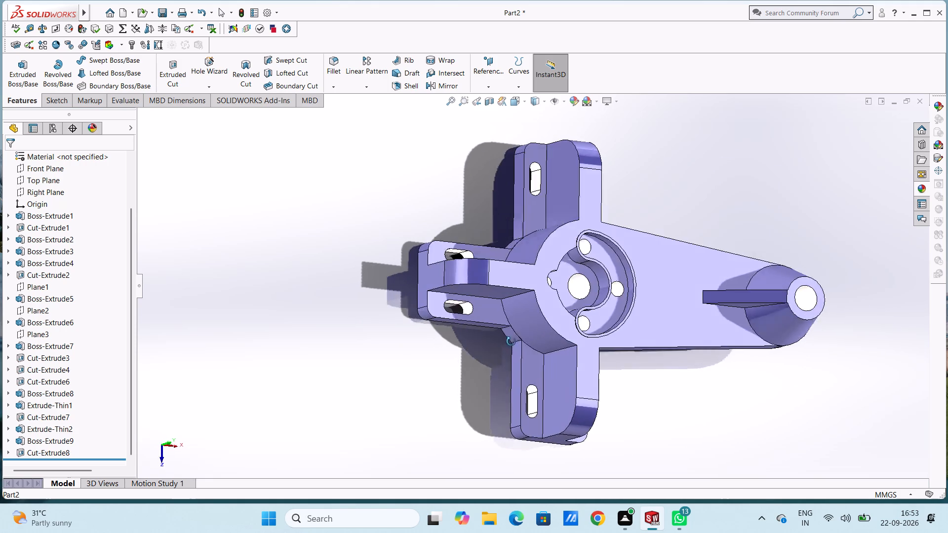
middle_click_drag(511, 342, 526, 342)
middle_click_drag(528, 342, 459, 322)
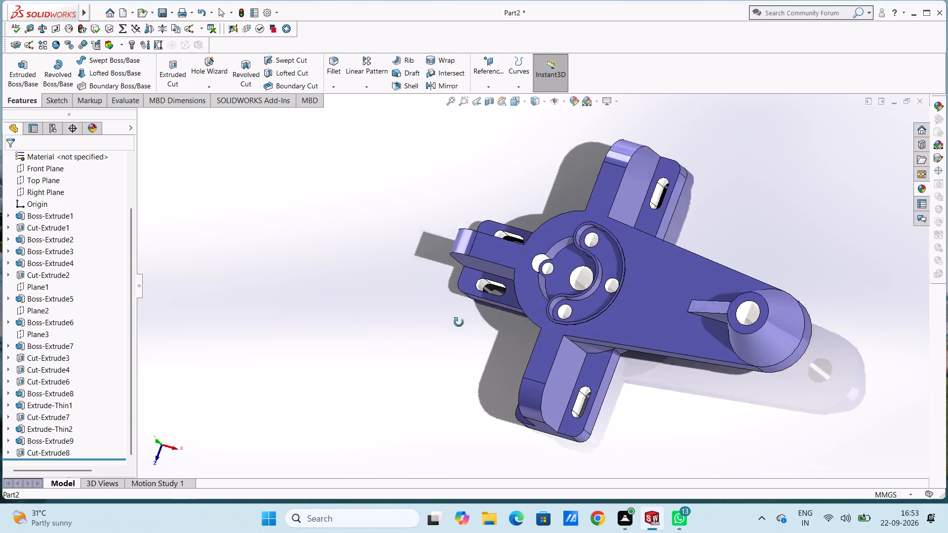
middle_click_drag(459, 322, 433, 351)
middle_click_drag(434, 352, 414, 351)
middle_click_drag(445, 325, 451, 335)
middle_click_drag(435, 329, 399, 339)
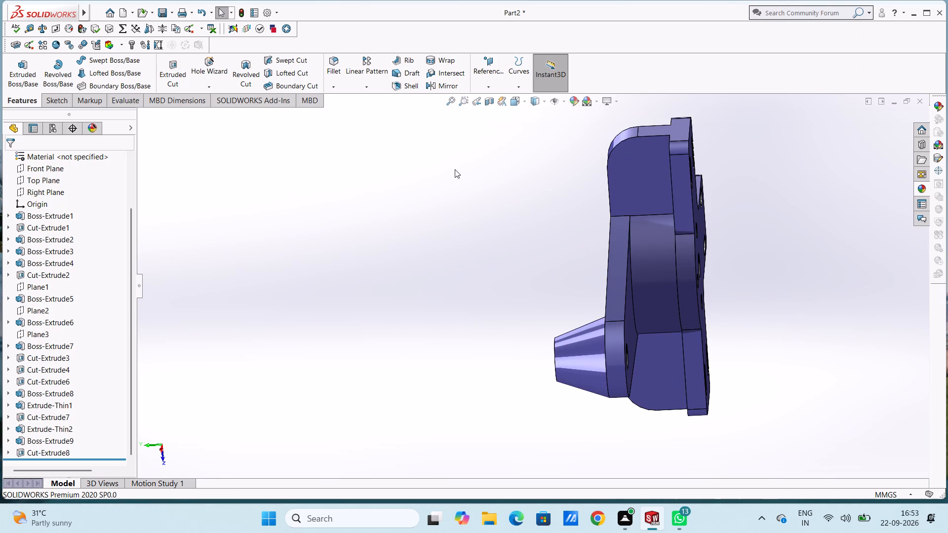
middle_click_drag(438, 179, 472, 235)
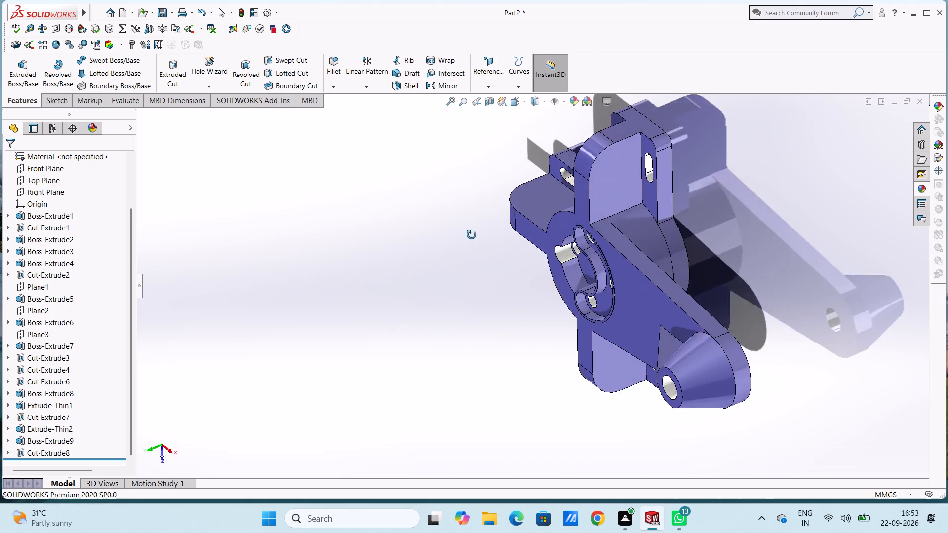
middle_click_drag(472, 235, 340, 210)
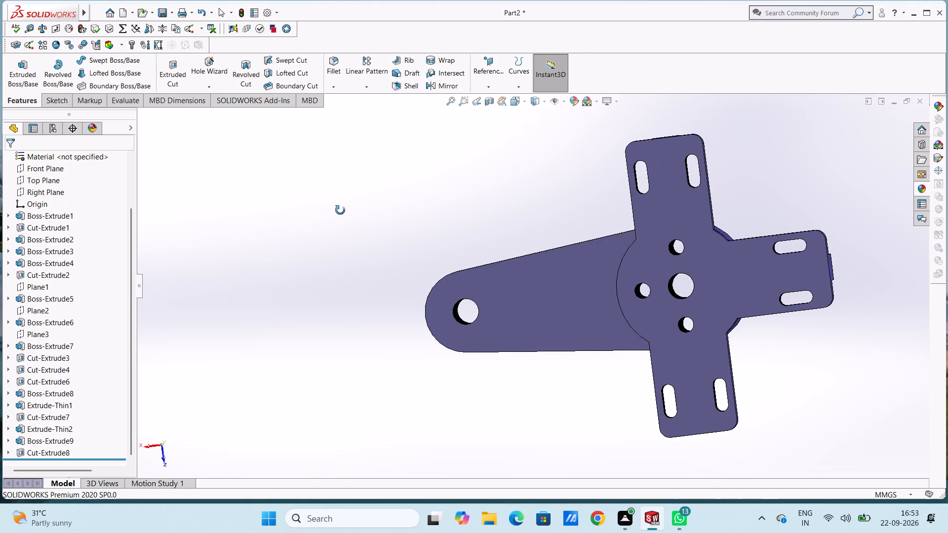
middle_click_drag(340, 210, 574, 222)
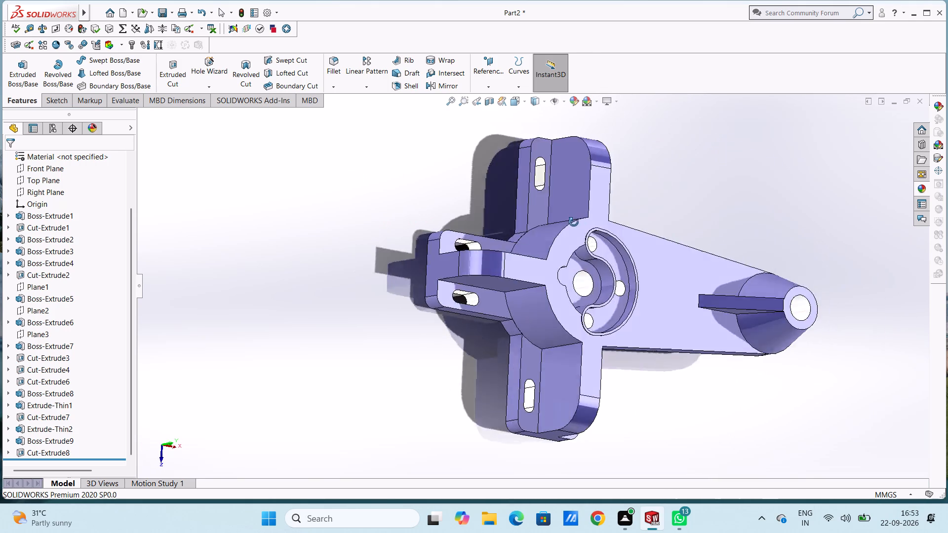
middle_click_drag(574, 222, 561, 263)
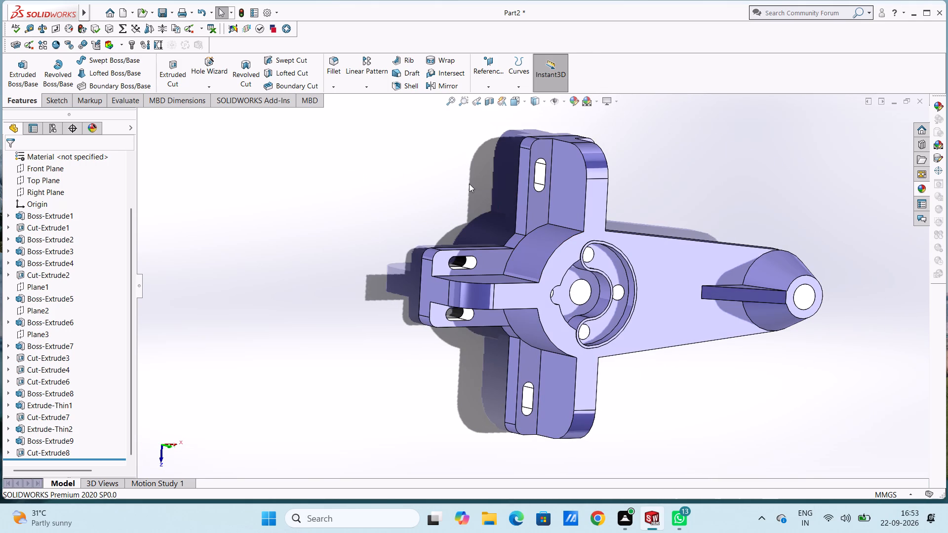
Save the part in isometric view to Documents as "four arm cross pivot base with angled trunnion arm".
key("ctrl+7")
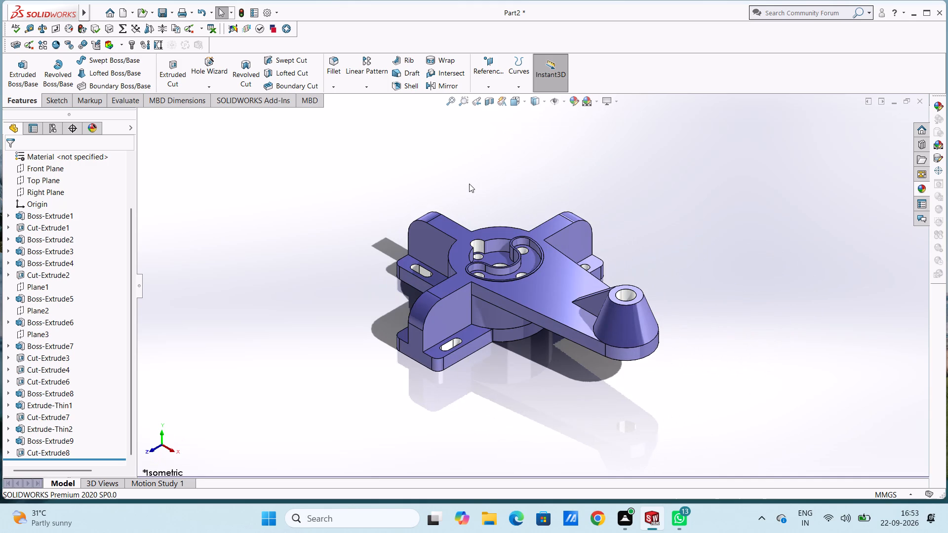
key("ctrl+s")
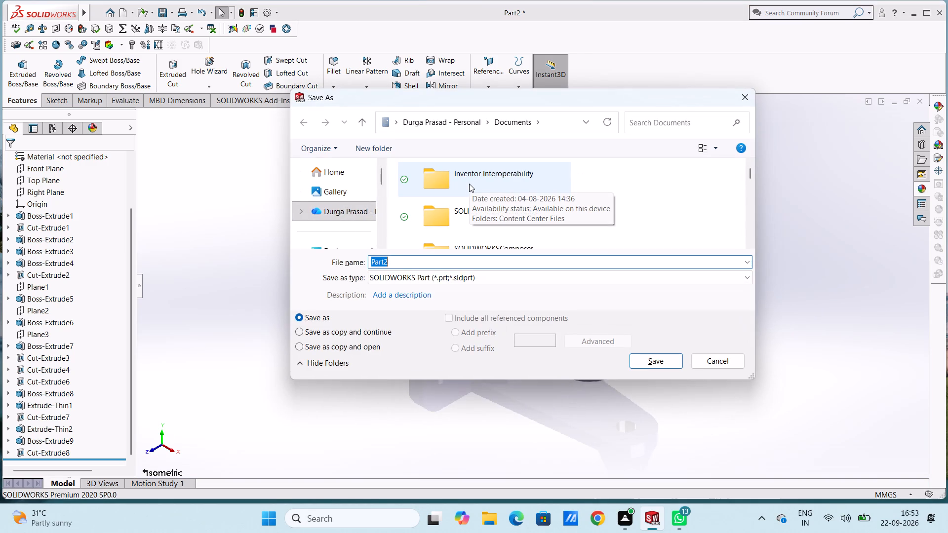
type("fo")
type("ur")
key("space")
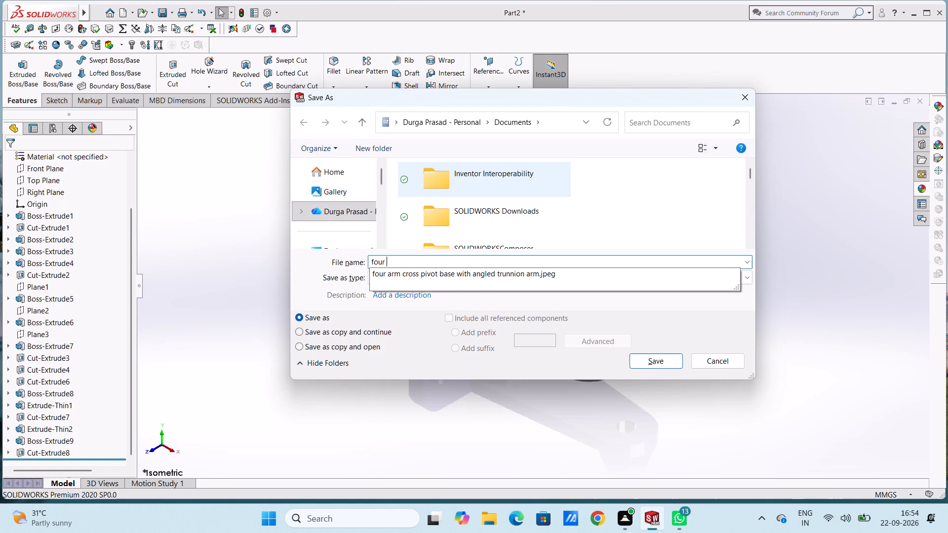
type("arm")
key("space")
type("cross pivot")
key("space")
type("bsd")
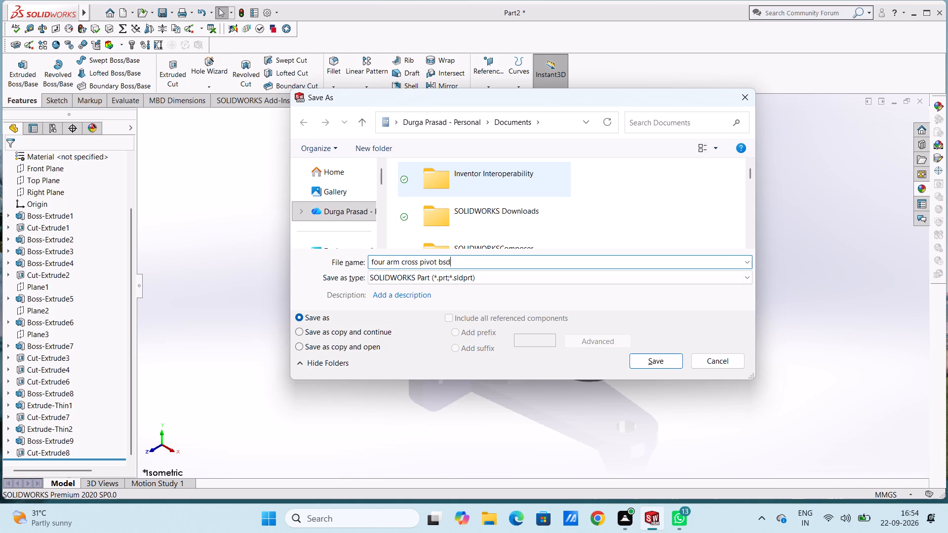
key("BackSpace")
key("BackSpace")
type("ase")
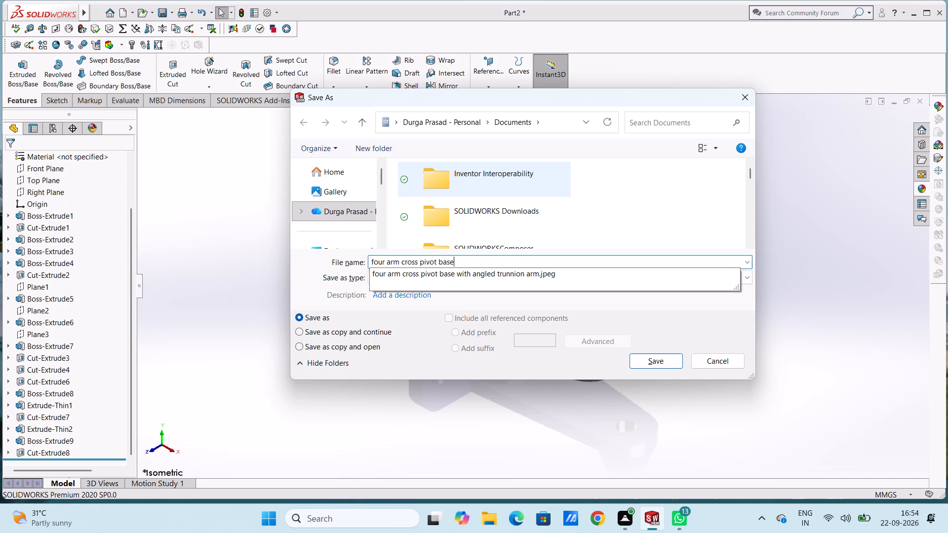
key("space")
key("w")
type("ith")
key("space")
type("angled")
key("space")
type("tr")
type("unnion")
key("space")
type("arm")
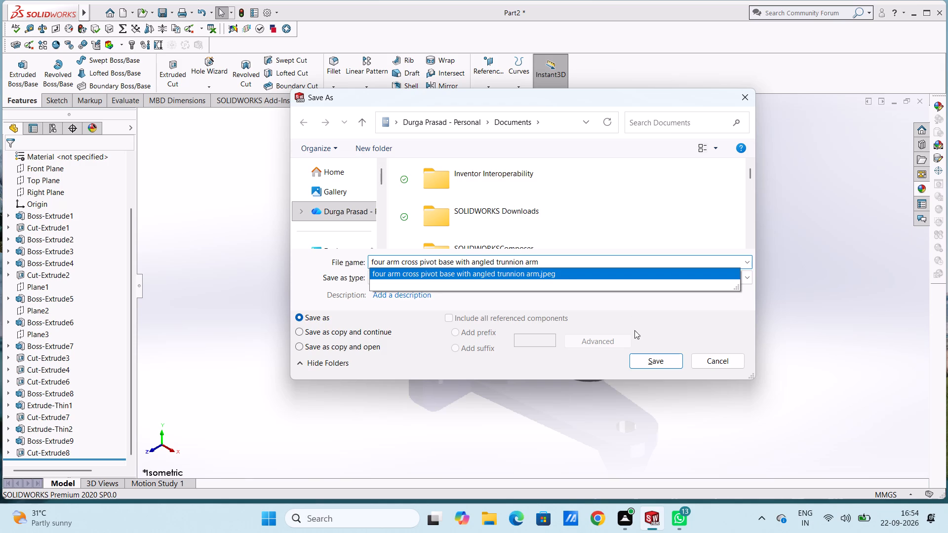
left_click(620, 264)
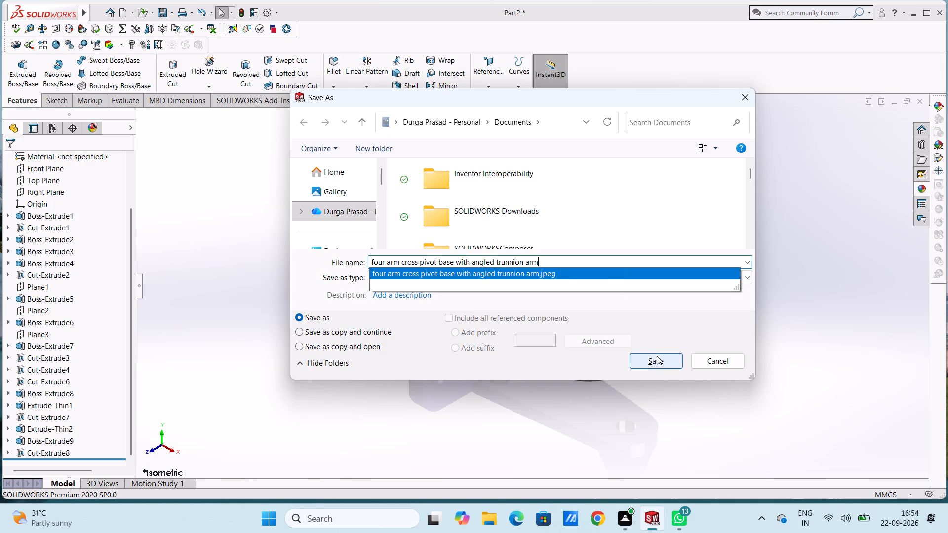
left_click(657, 356)
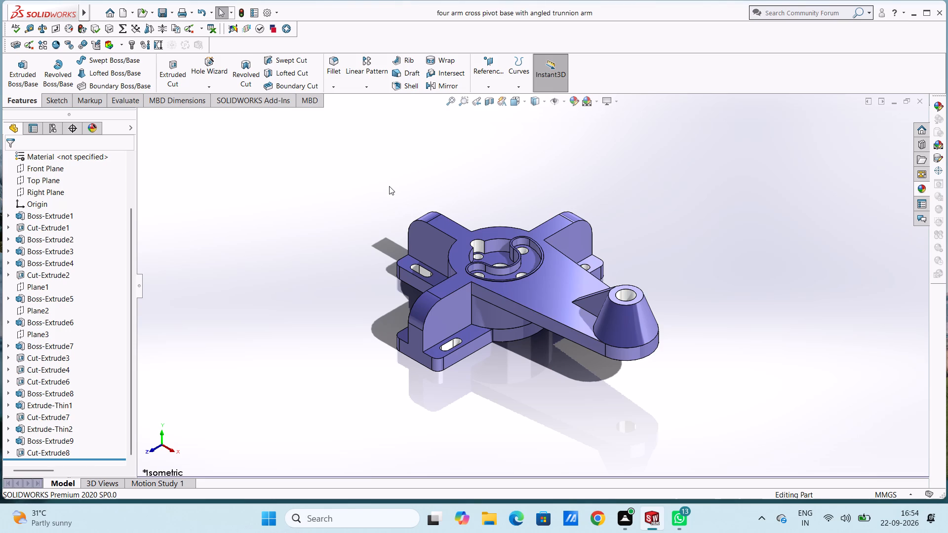
Export the part as an Adobe Portable Document Format (*.pdf) file under the same file name in Documents.
left_click(170, 12)
left_click(185, 36)
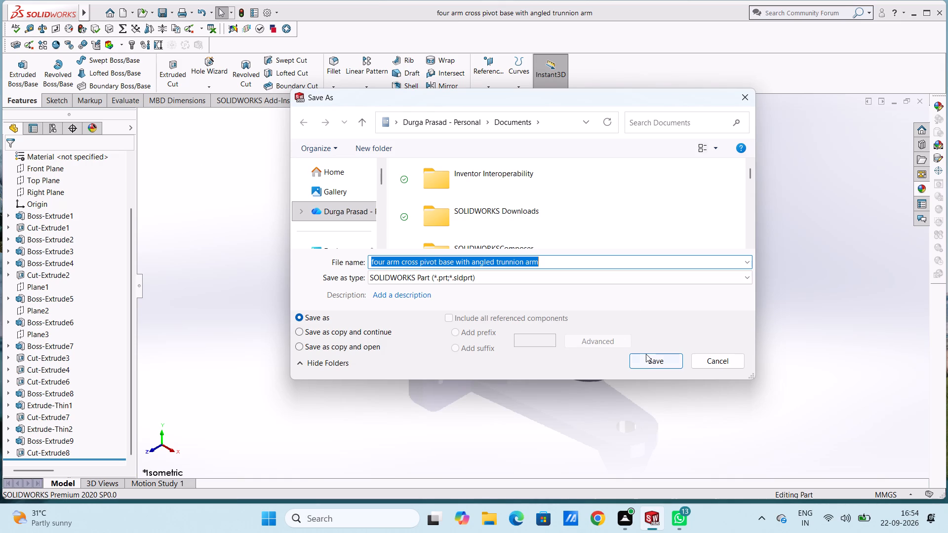
left_click(627, 277)
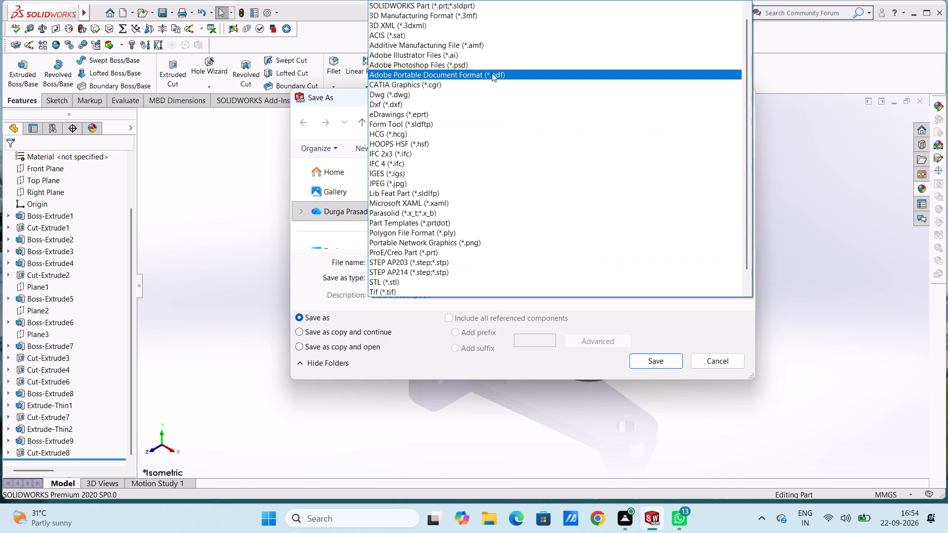
left_click(492, 73)
left_click(647, 378)
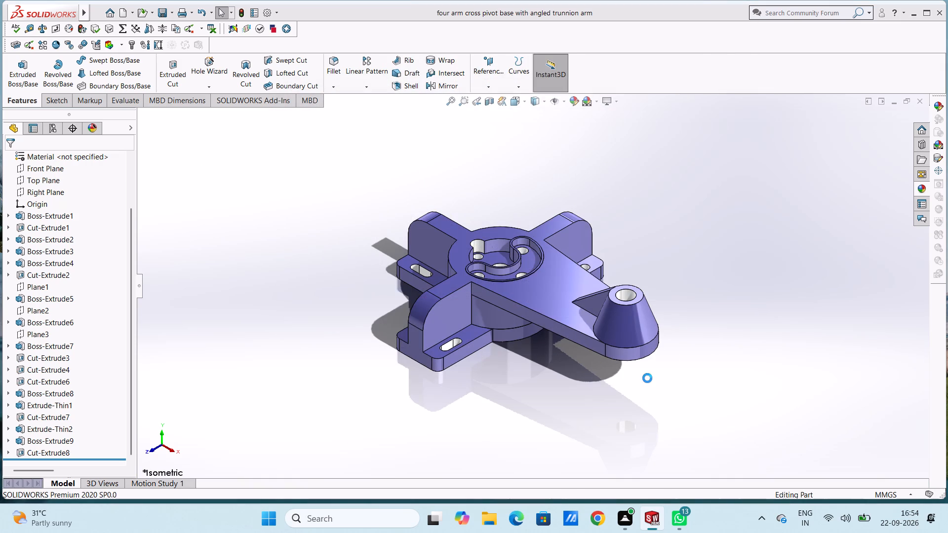